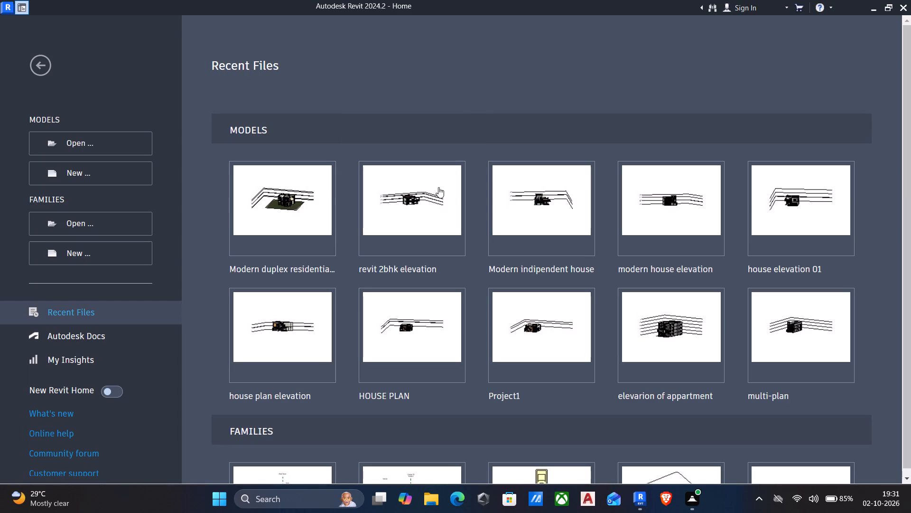
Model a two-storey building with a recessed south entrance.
Create a new project from the default template.
left_click(69, 173)
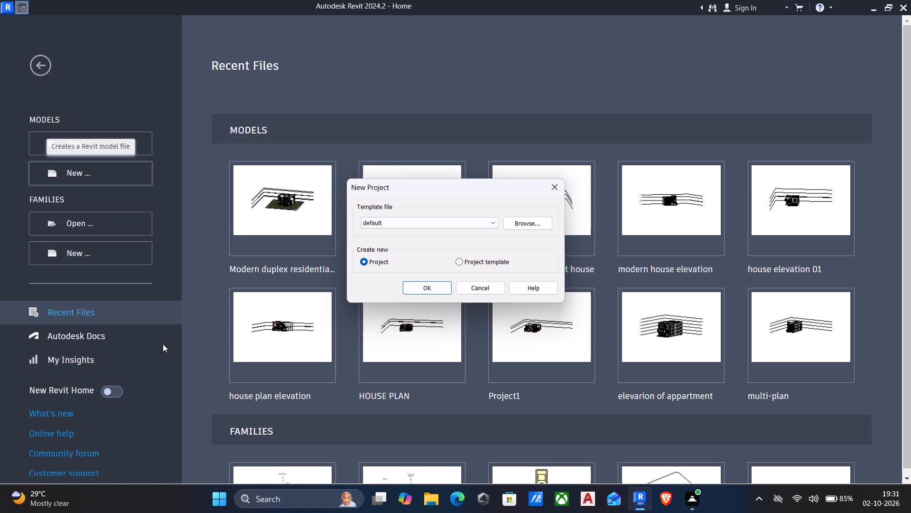
left_click(443, 285)
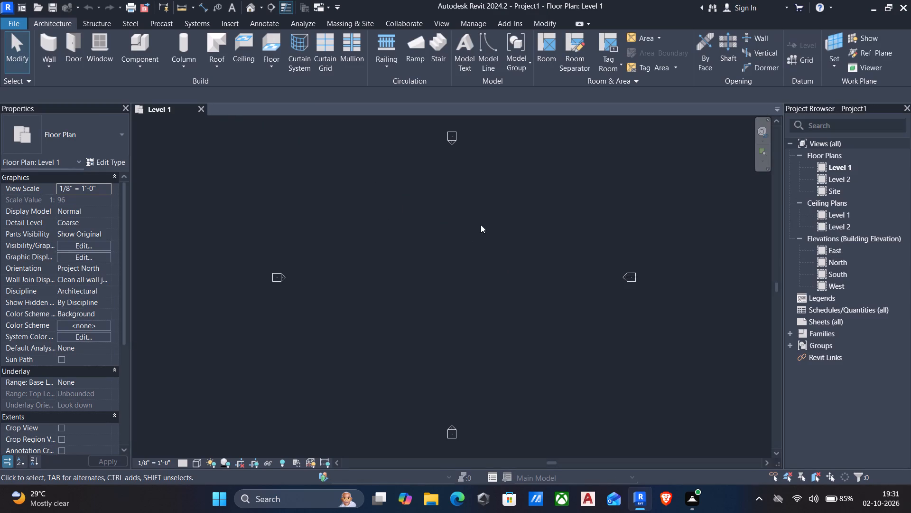
Set the project's length format to feet and fractional inches rounded to the nearest 1/4".
type("un")
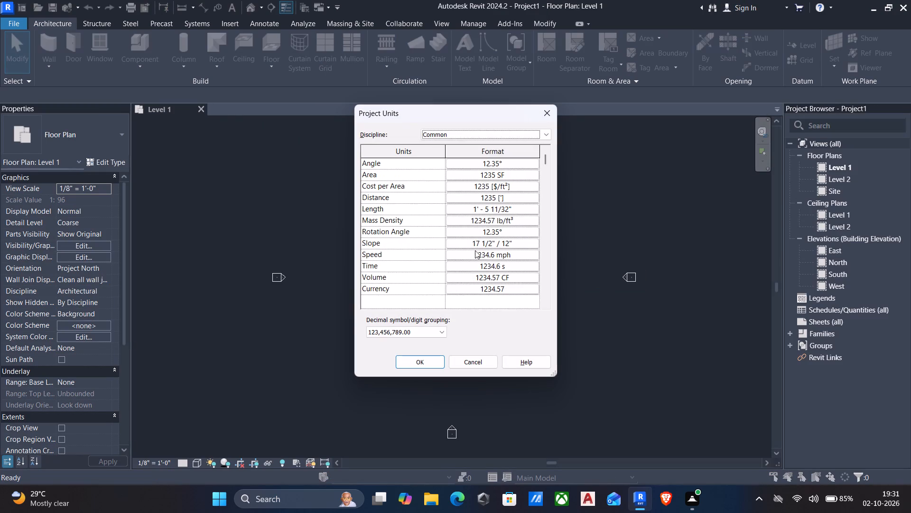
left_click(510, 202)
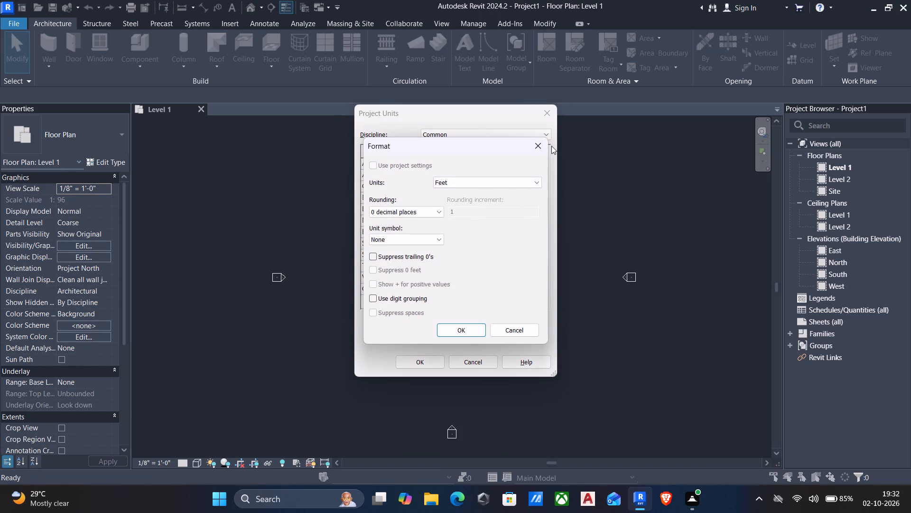
left_click(547, 151)
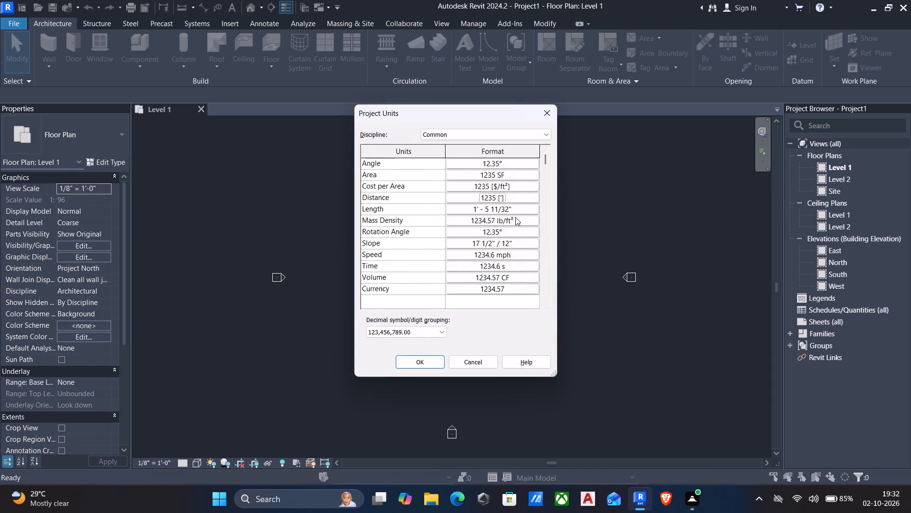
left_click(533, 209)
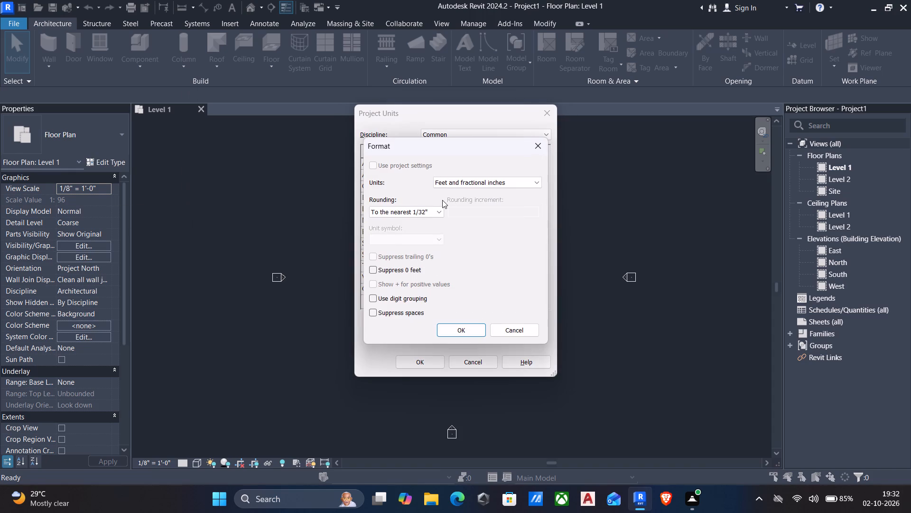
left_click(428, 214)
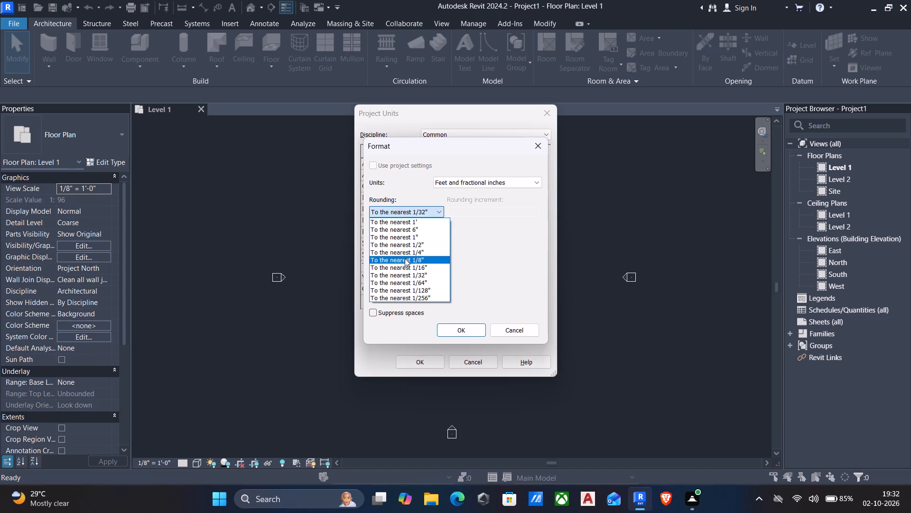
left_click(406, 248)
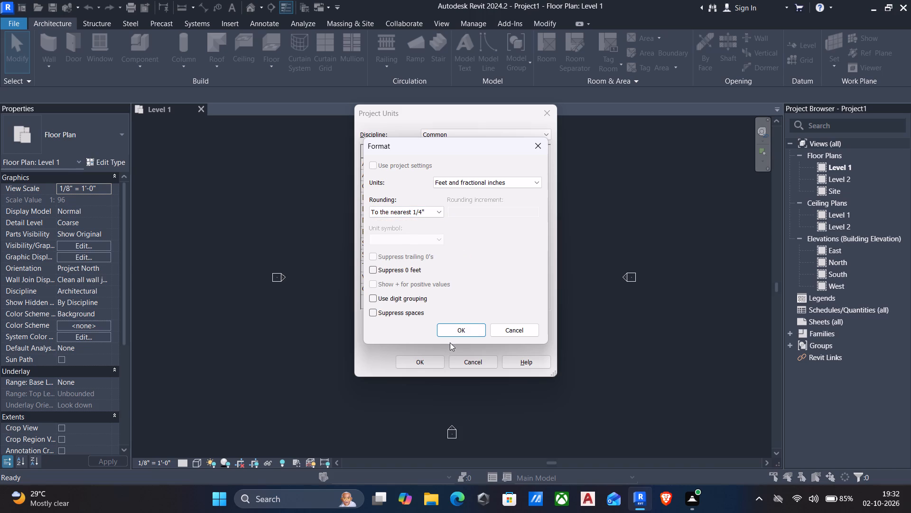
left_click(479, 323)
left_click(448, 330)
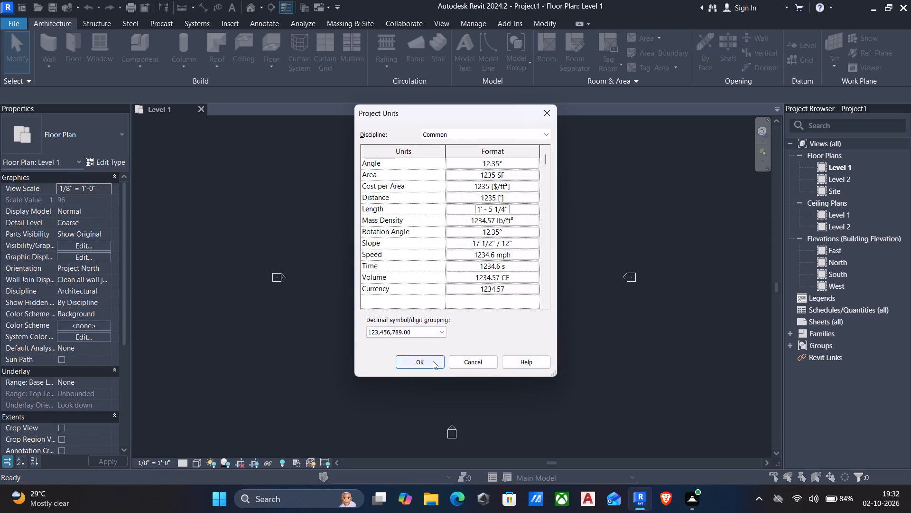
left_click(433, 361)
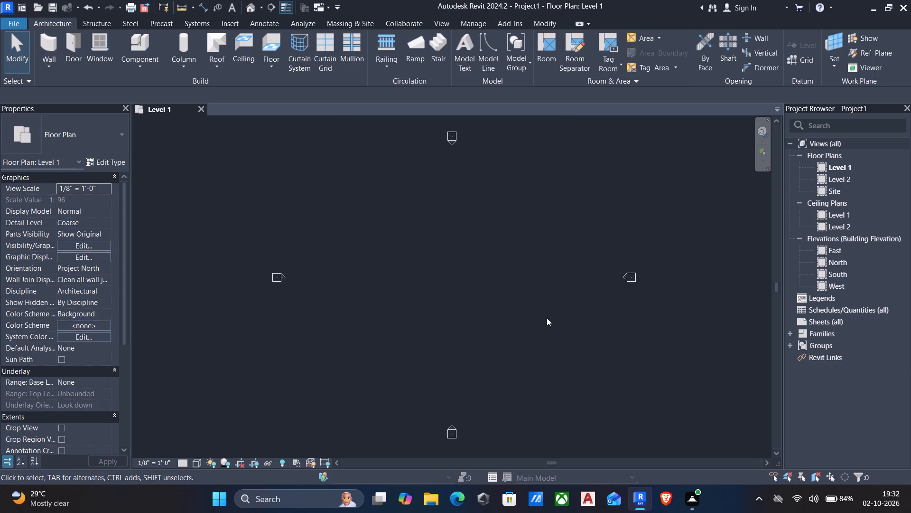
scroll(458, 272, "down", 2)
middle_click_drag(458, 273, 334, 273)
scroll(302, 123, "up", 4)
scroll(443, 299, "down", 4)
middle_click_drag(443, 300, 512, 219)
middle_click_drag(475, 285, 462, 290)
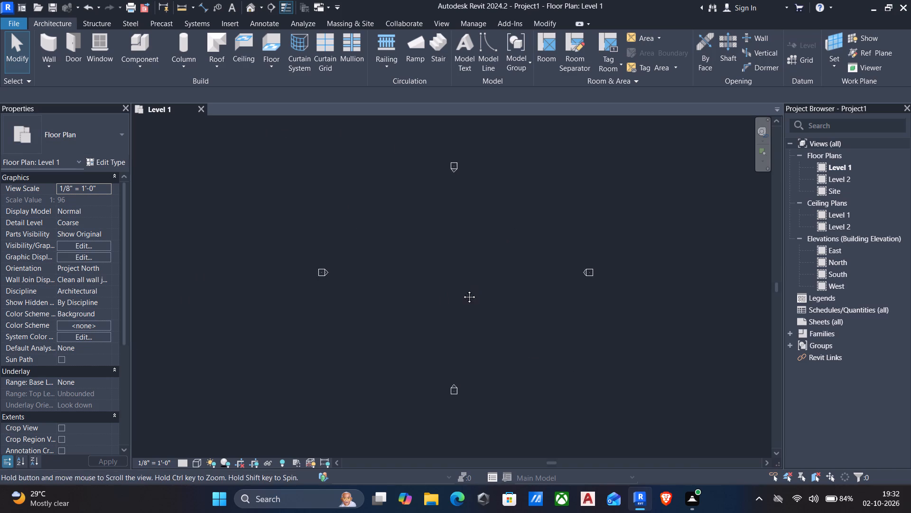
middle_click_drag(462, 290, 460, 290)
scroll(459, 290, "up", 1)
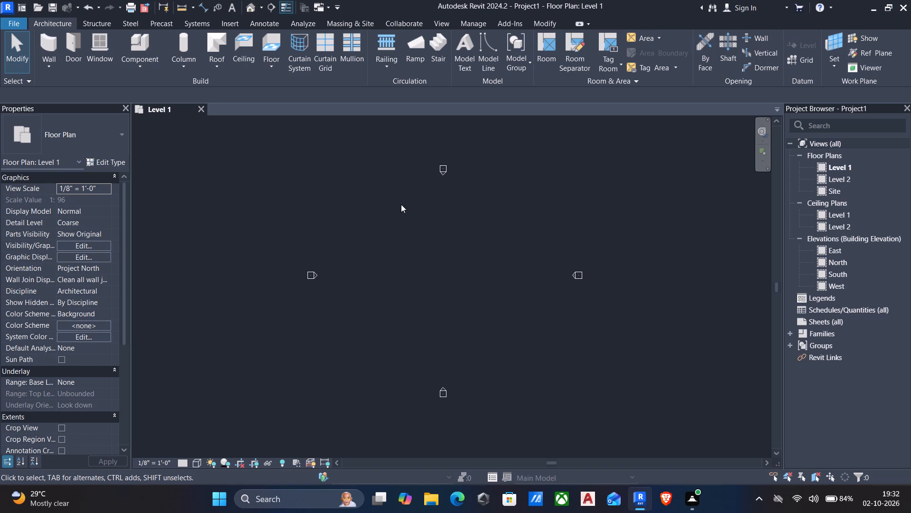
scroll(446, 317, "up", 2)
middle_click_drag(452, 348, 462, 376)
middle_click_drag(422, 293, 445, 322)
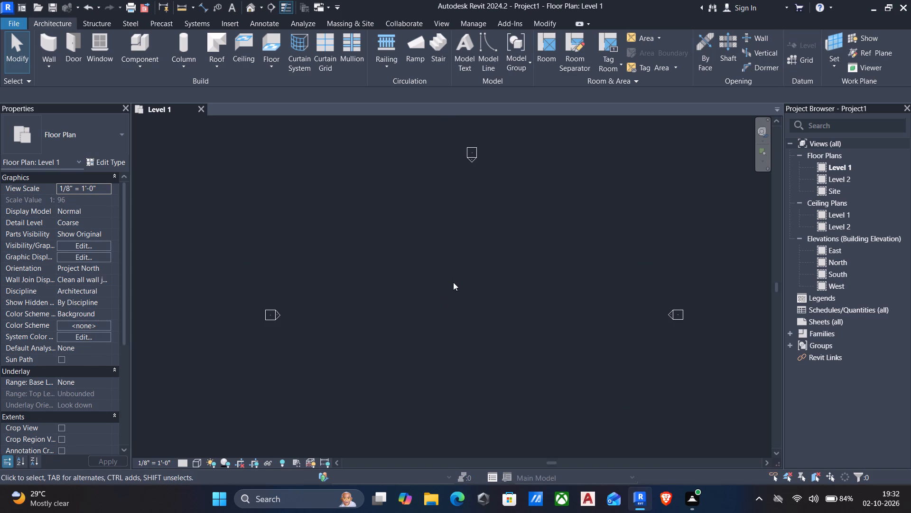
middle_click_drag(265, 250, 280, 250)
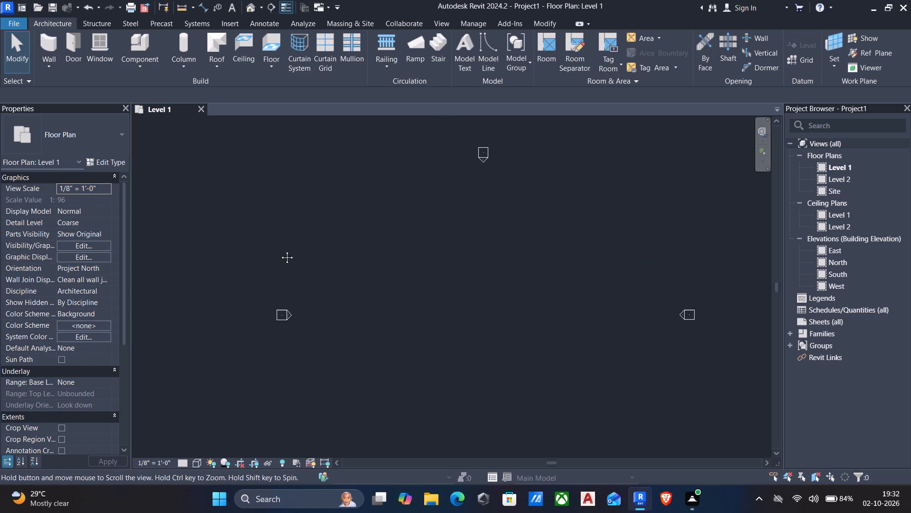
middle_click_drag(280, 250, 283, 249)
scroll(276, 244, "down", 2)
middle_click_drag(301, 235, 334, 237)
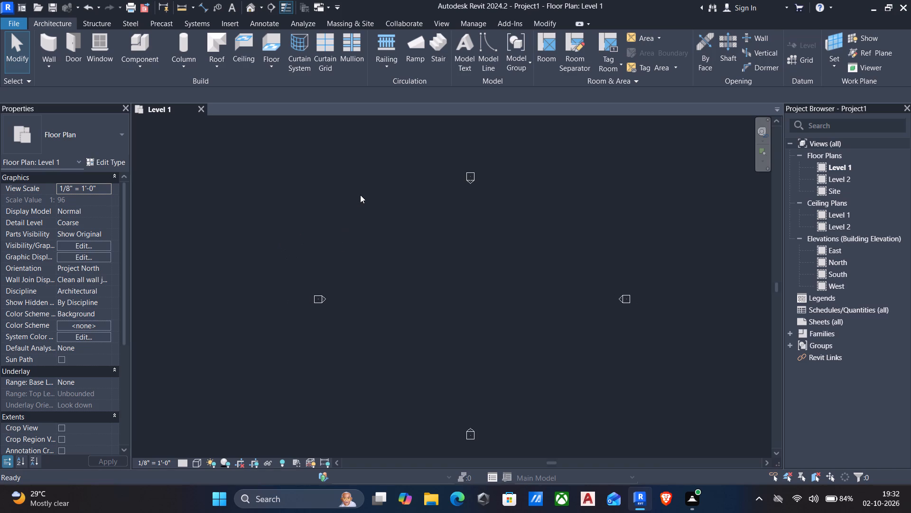
Start the Wall command and duplicate the Basic Wall Generic - 8" type as "9" wall".
type("wa")
left_click(106, 162)
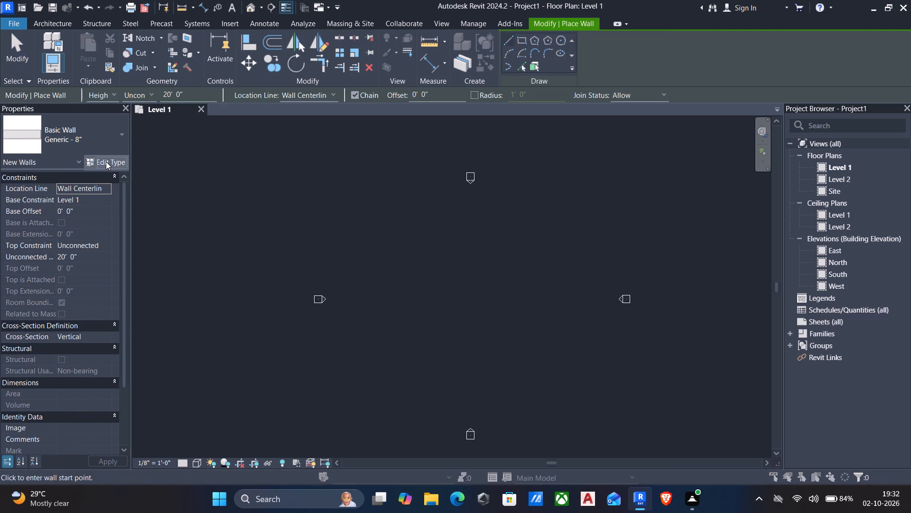
left_click(598, 173)
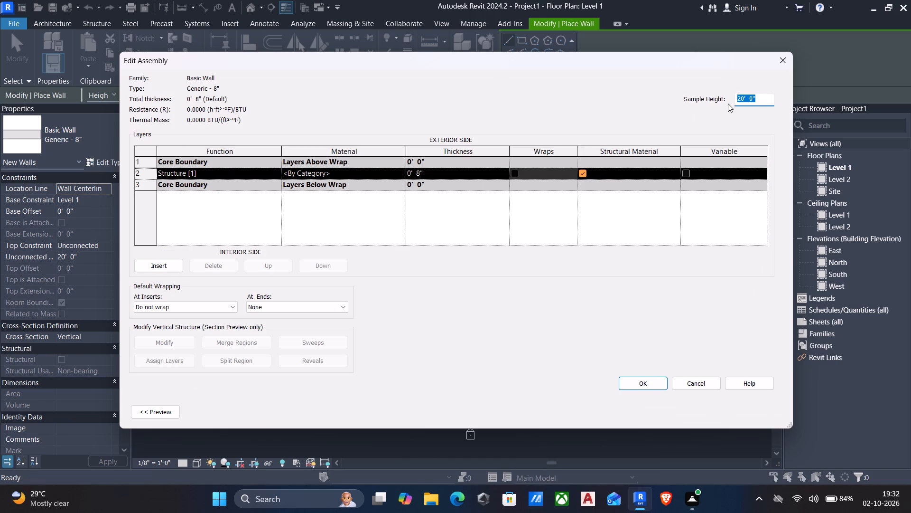
left_click(784, 62)
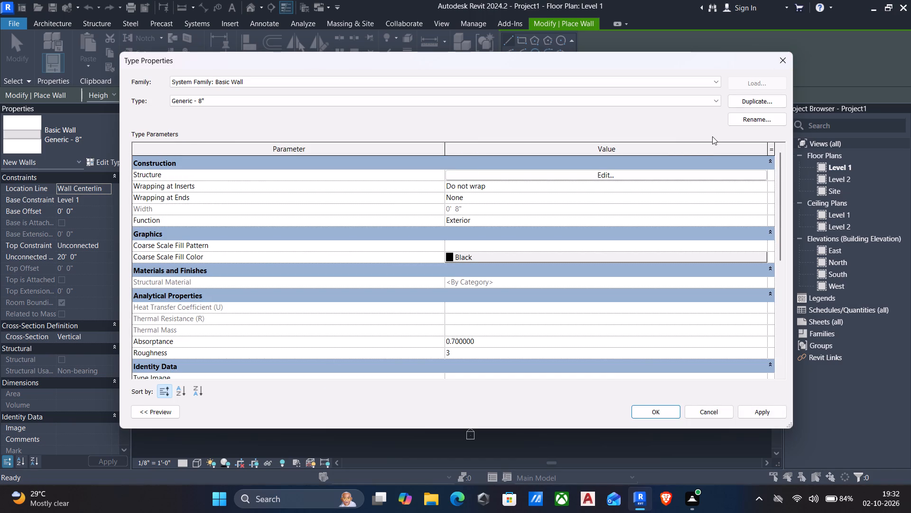
left_click(751, 104)
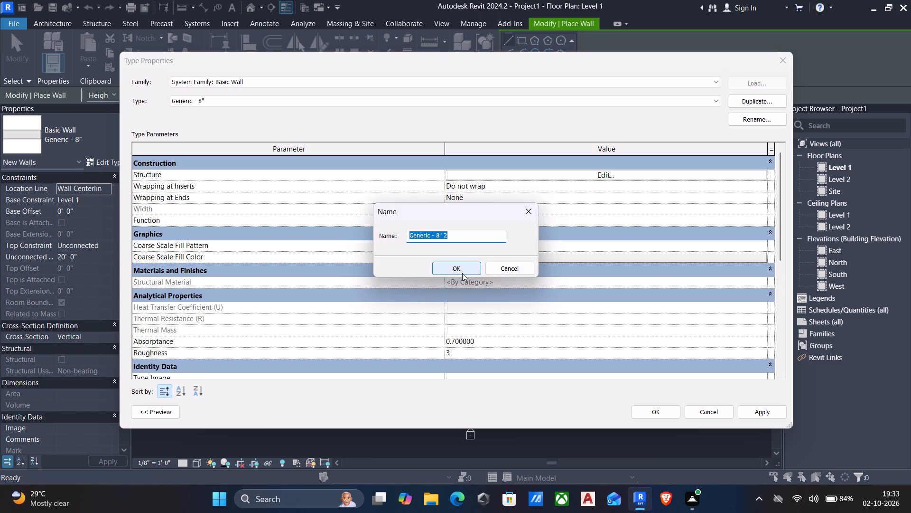
key("BackSpace")
type("9\"")
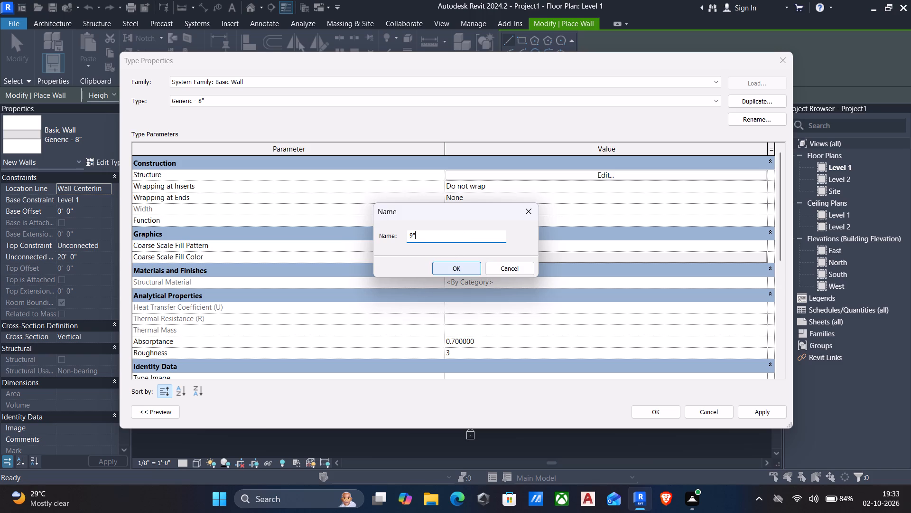
key("space")
type("wall")
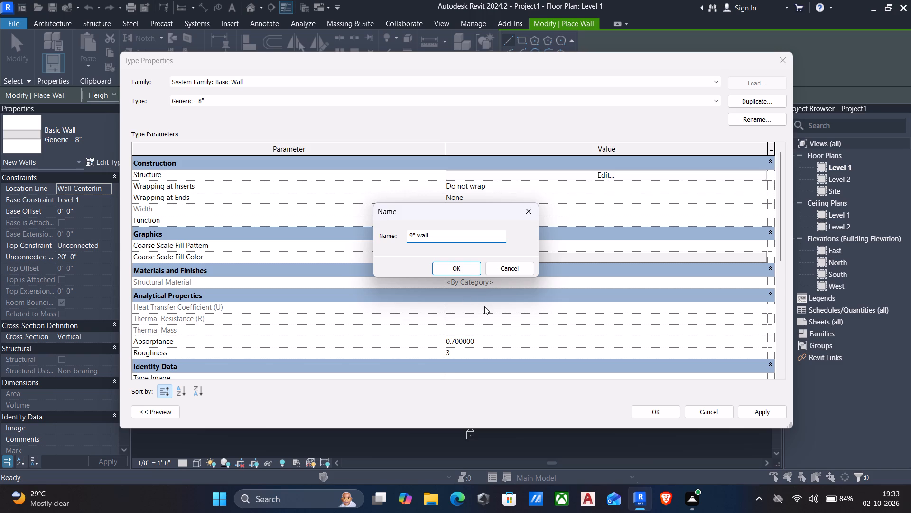
left_click(452, 267)
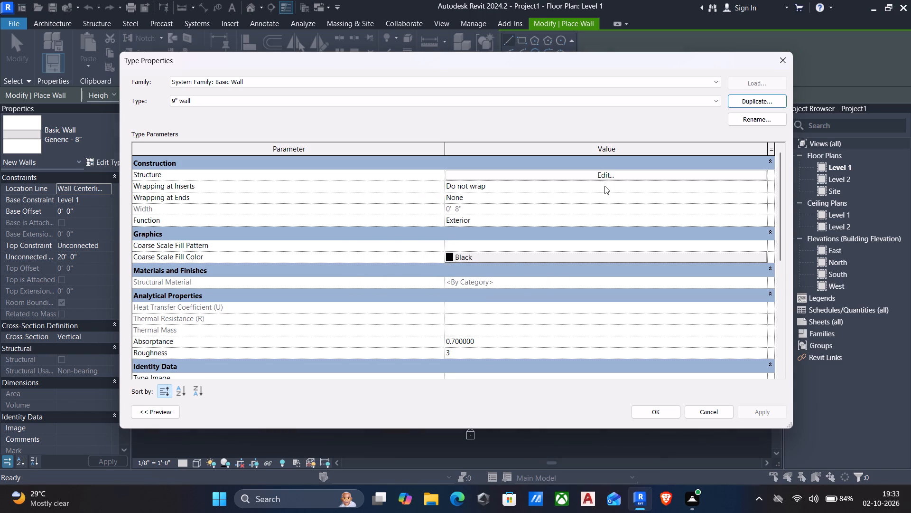
Set the structure layer thickness of the 9" wall type to 9" and apply the type changes.
left_click(604, 176)
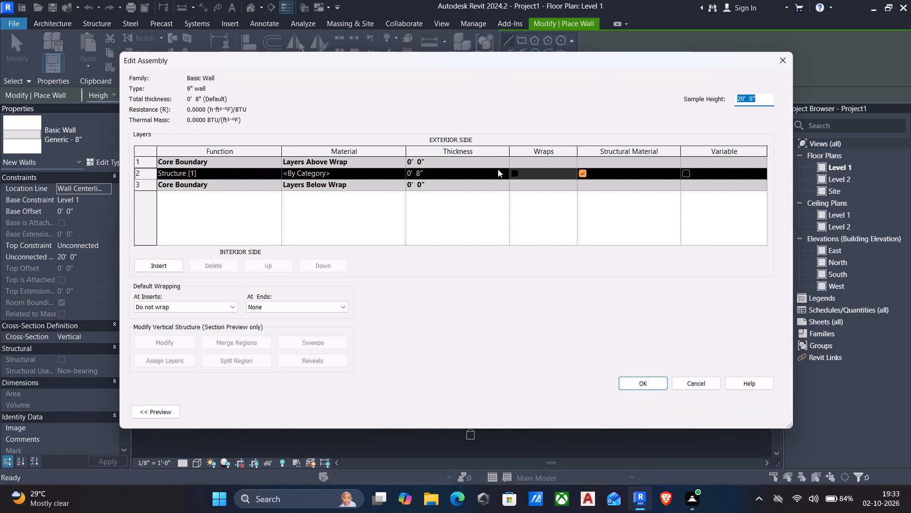
left_click(502, 172)
type("9\"")
key("Return")
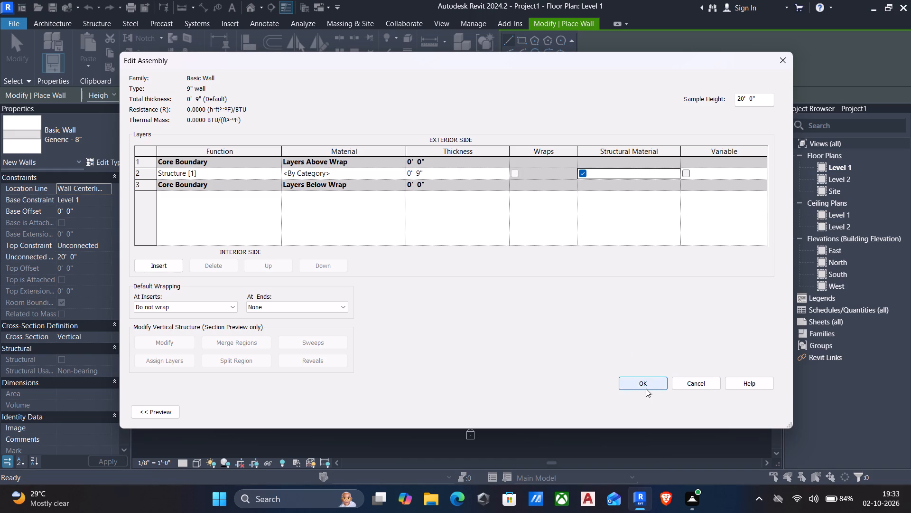
left_click(639, 384)
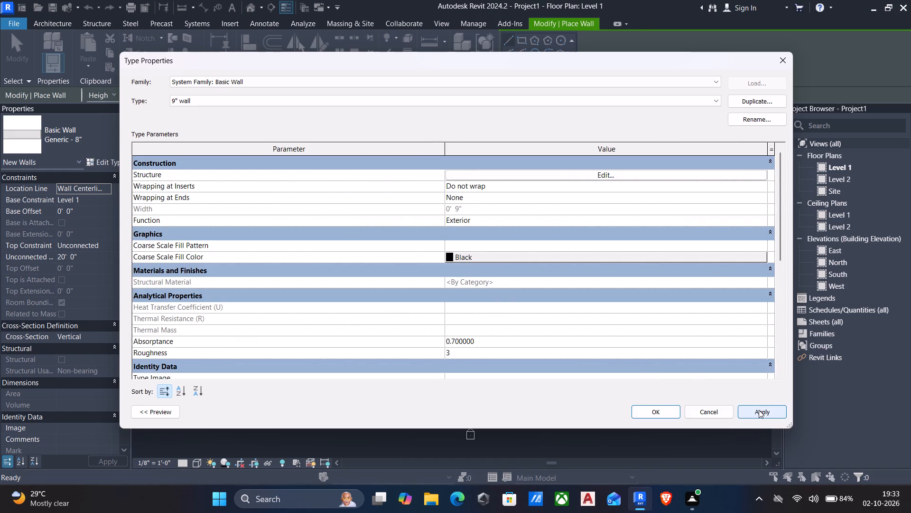
left_click(758, 409)
left_click(649, 411)
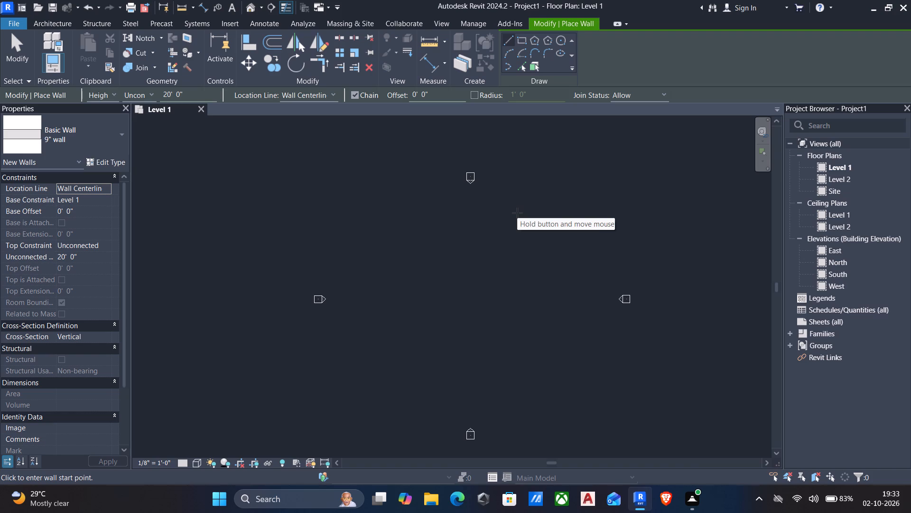
In the South elevation, set the height of Level 2 above Level 1 to 2'.
scroll(390, 250, "up", 5)
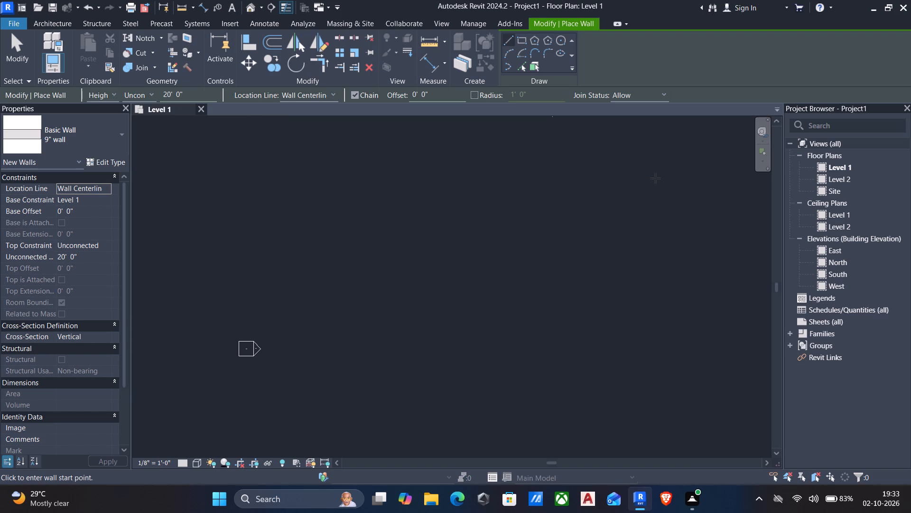
double_click(837, 275)
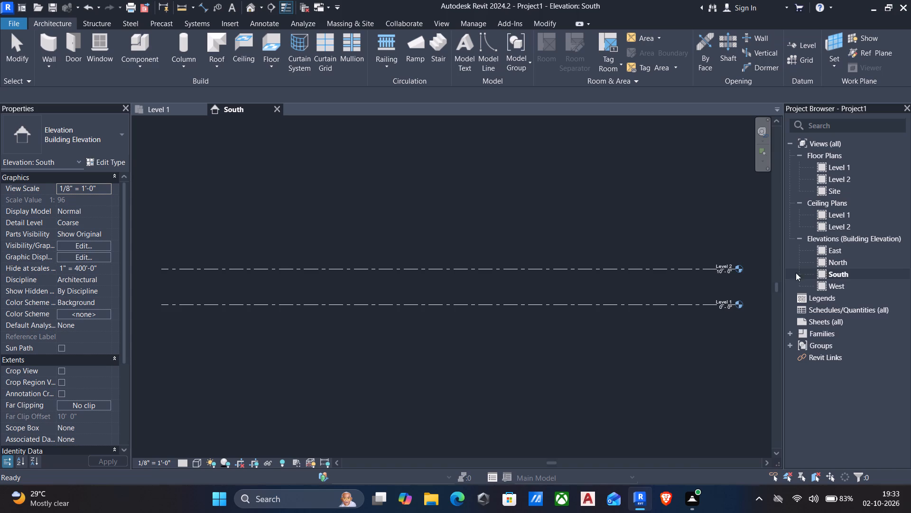
left_click(622, 269)
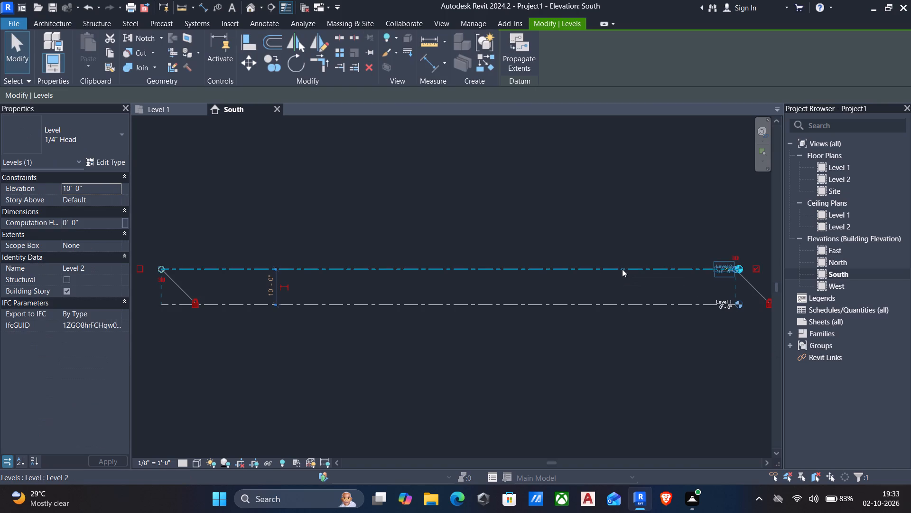
left_click(269, 287)
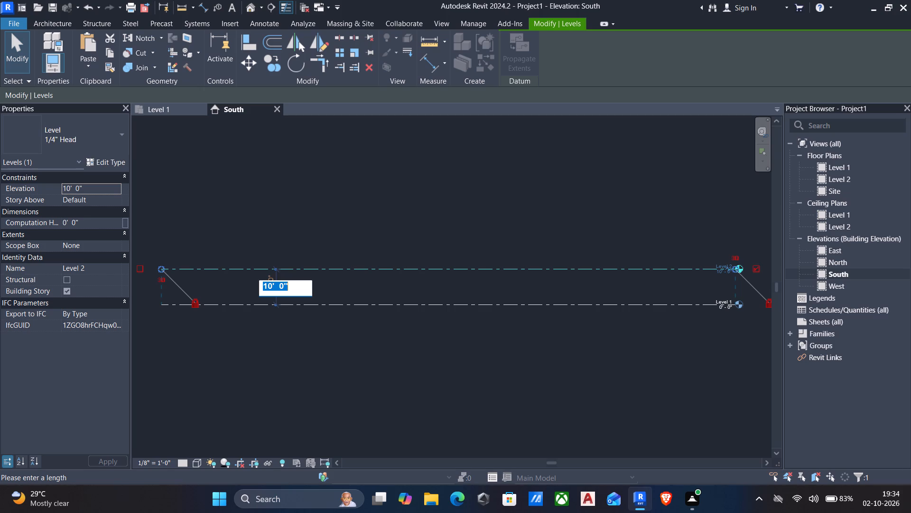
type("2'")
key("Return")
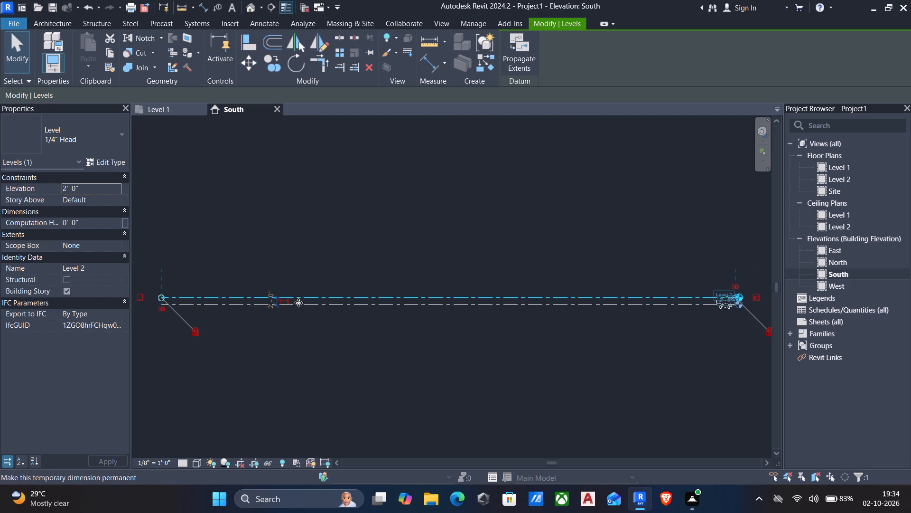
Draw a new level across the full length of Level 2, offset 10' above it, with the Level command.
key("Escape")
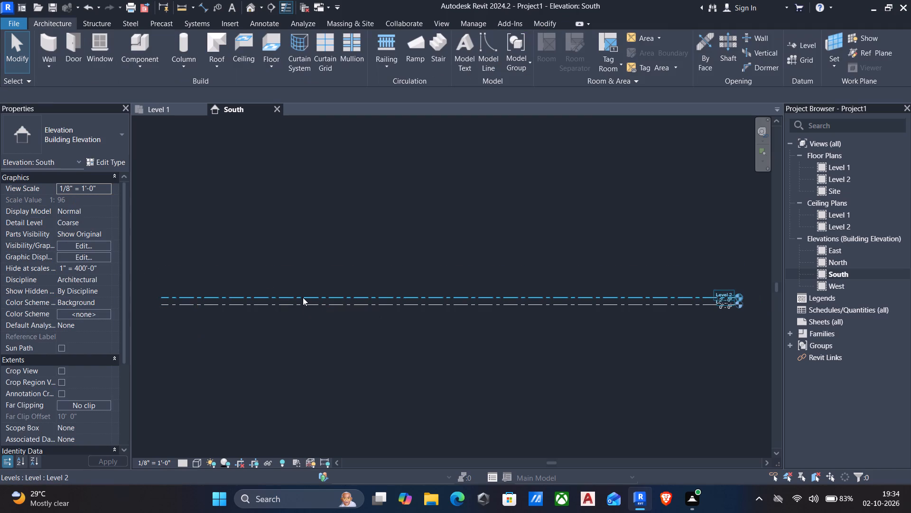
left_click(298, 297)
type("cs")
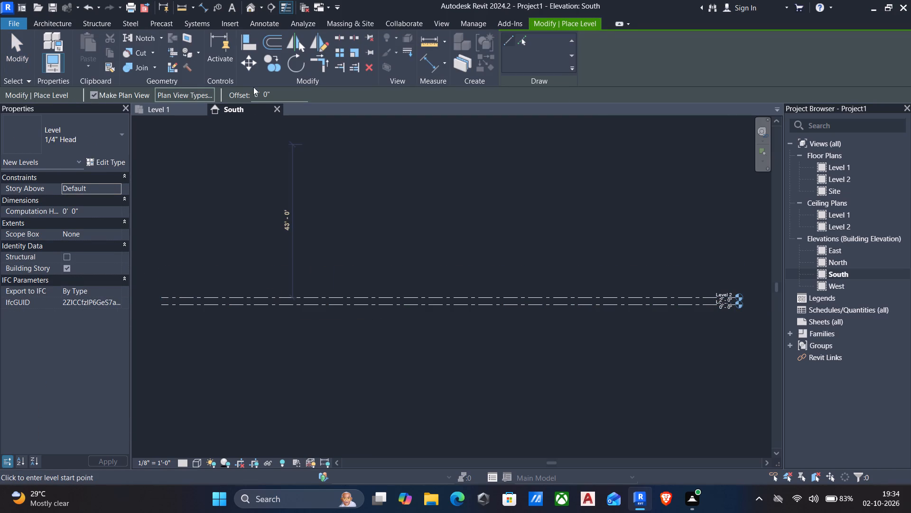
left_click(291, 103)
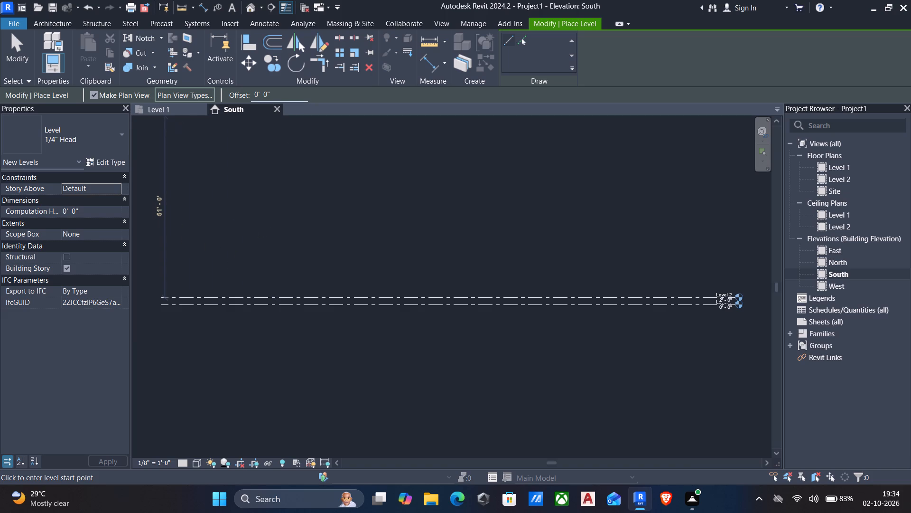
left_click_drag(291, 95, 118, 80)
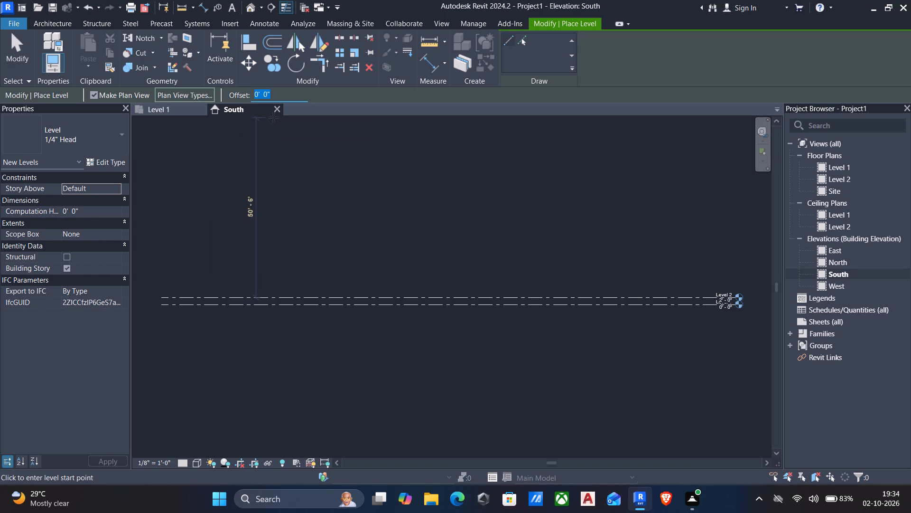
type("10'")
left_click(166, 293)
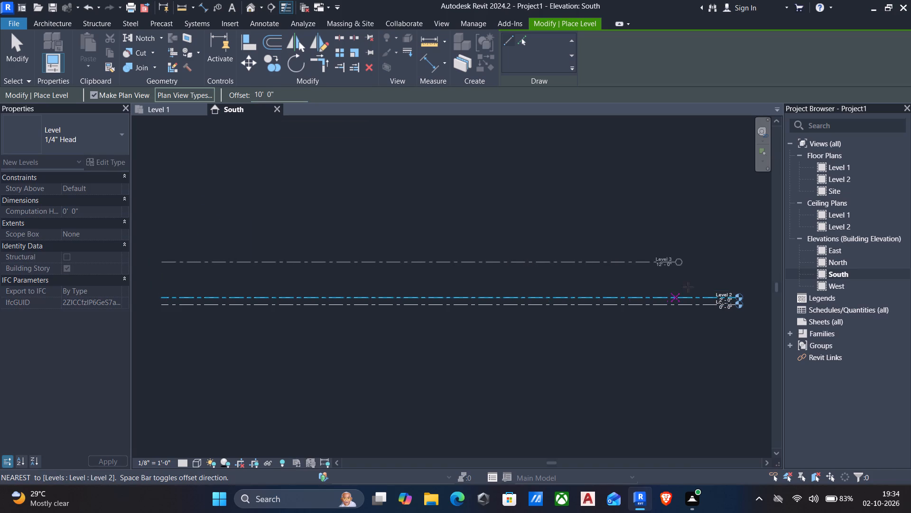
left_click(734, 297)
key("Escape")
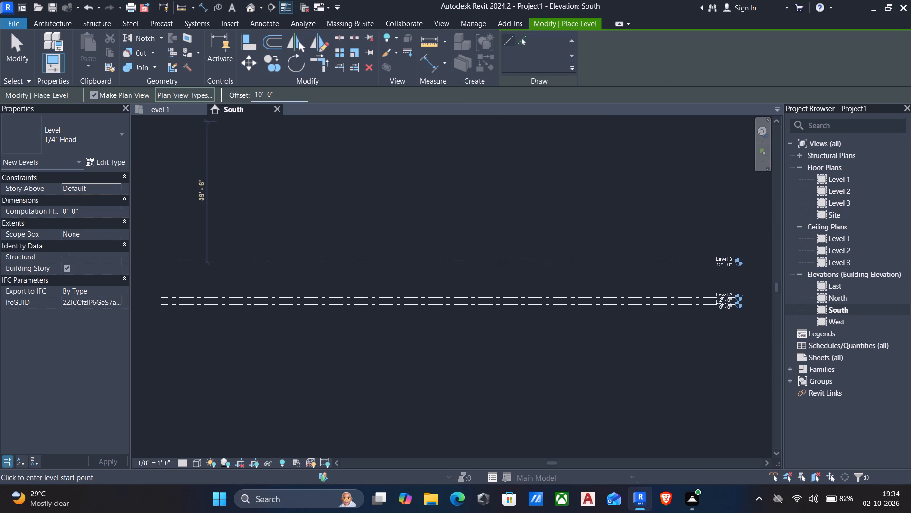
Draw another full-length level offset 6" above Level 3 and leave the Level command.
left_click_drag(287, 89, 117, 89)
key("6")
key("shift+quotedbl")
key("Return")
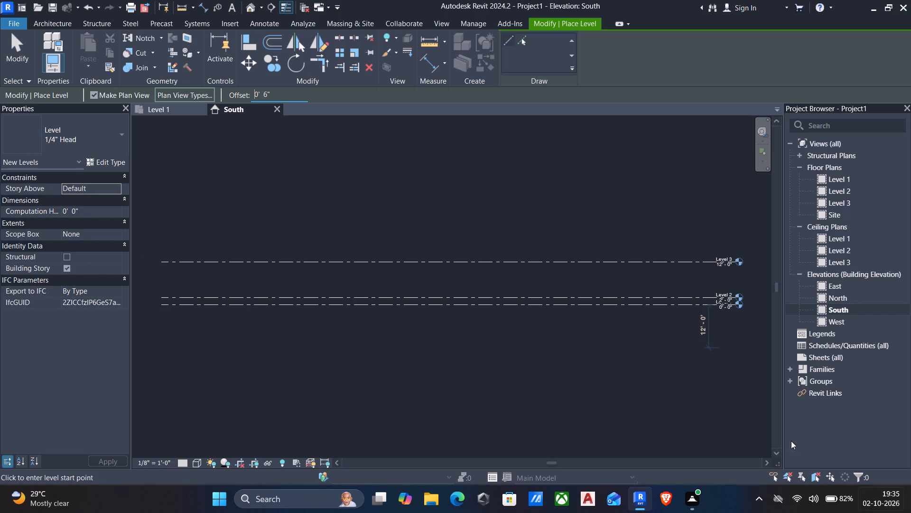
left_click(159, 260)
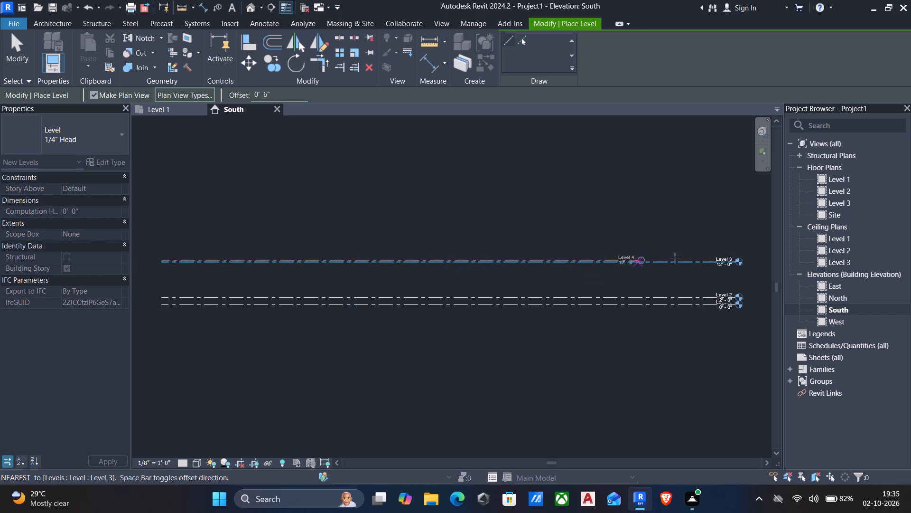
middle_click_drag(744, 262, 678, 251)
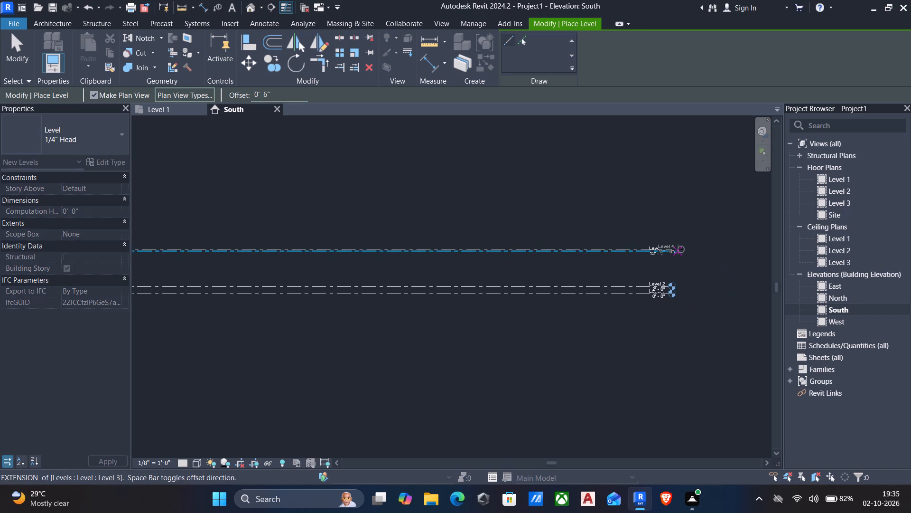
left_click(666, 247)
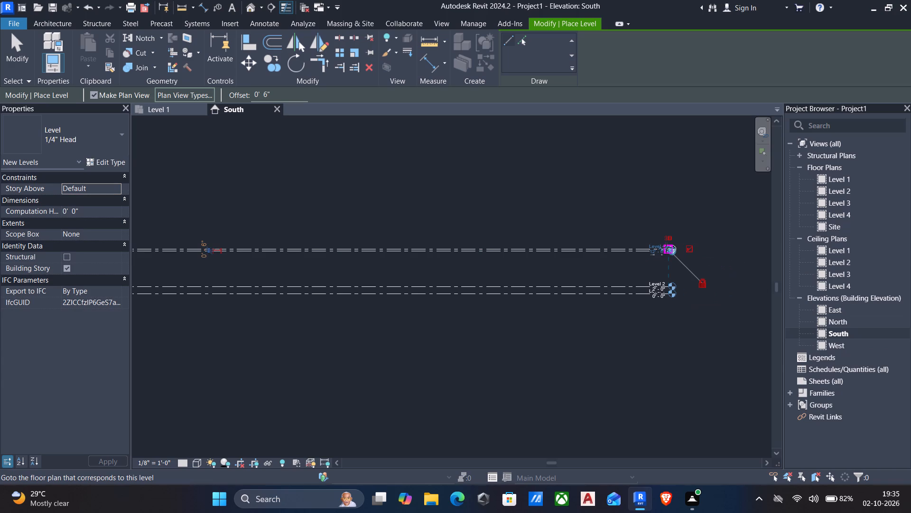
key("Escape")
scroll(666, 247, "down", 3)
key("Escape")
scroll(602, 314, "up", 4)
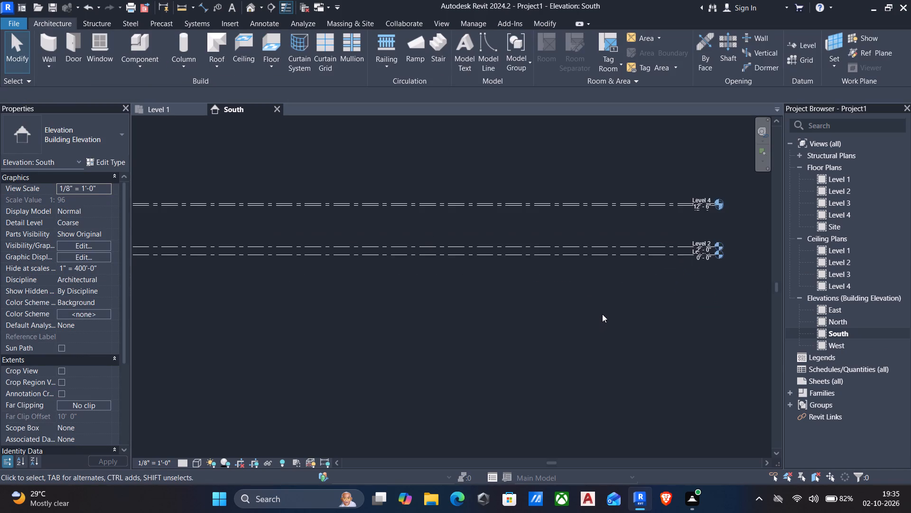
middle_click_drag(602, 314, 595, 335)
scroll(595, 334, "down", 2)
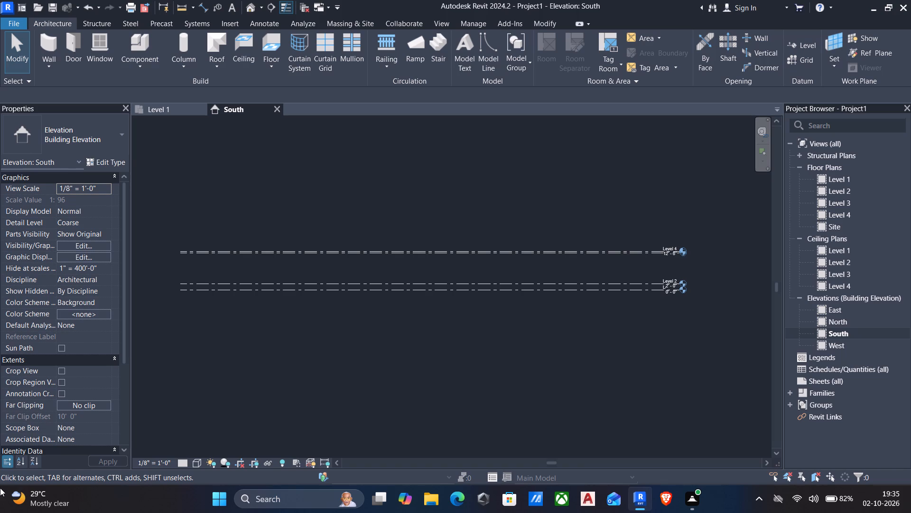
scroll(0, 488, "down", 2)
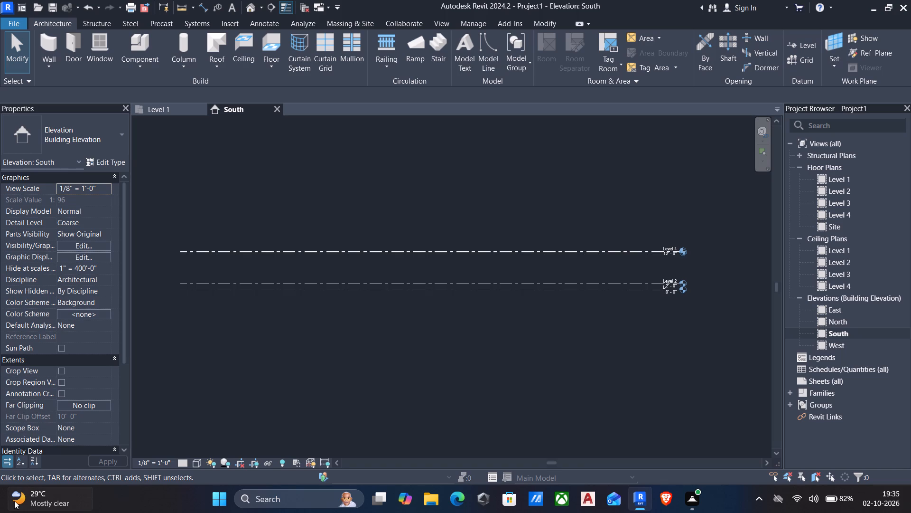
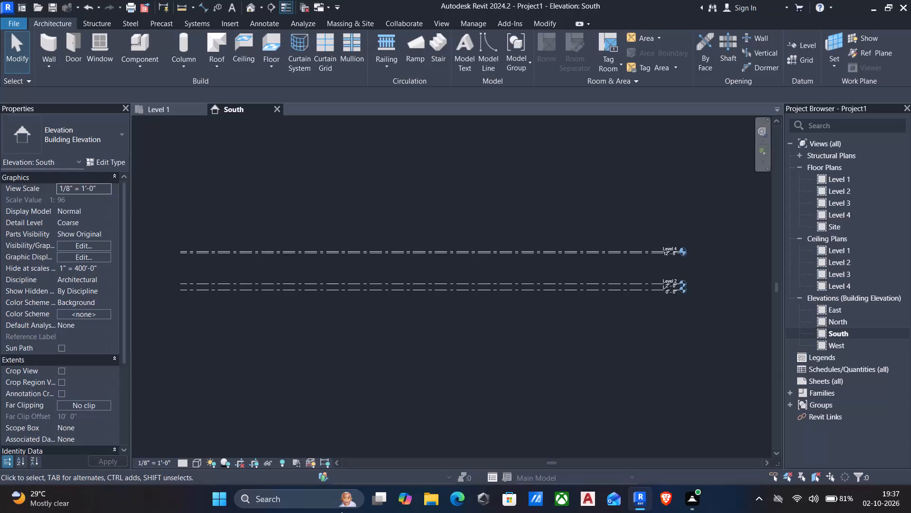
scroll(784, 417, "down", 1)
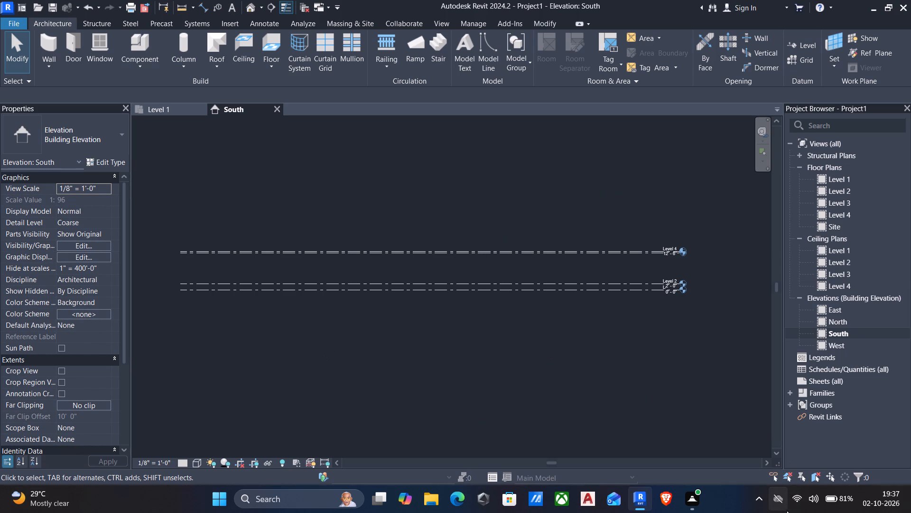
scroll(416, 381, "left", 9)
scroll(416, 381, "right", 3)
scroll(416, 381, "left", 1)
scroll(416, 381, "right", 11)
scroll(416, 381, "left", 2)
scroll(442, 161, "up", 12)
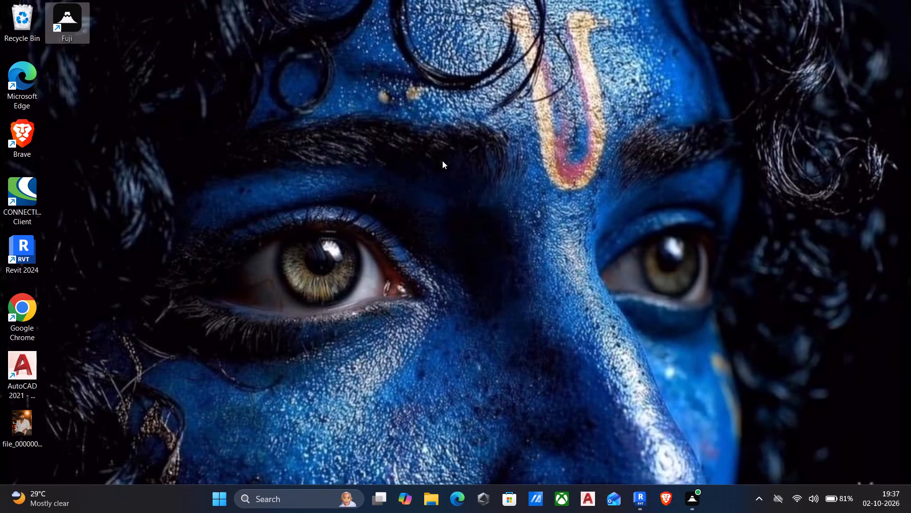
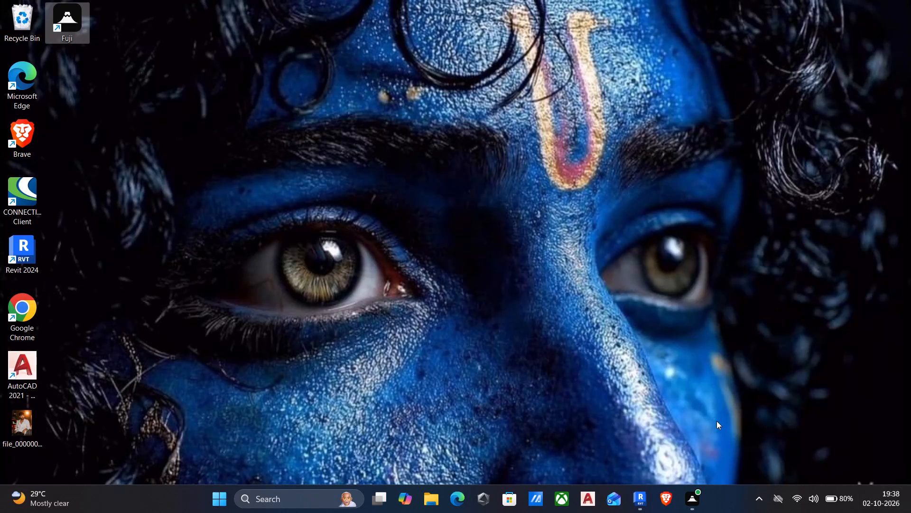
Switch to Revit and open the North elevation to examine the level lines and their heights.
left_click(638, 495)
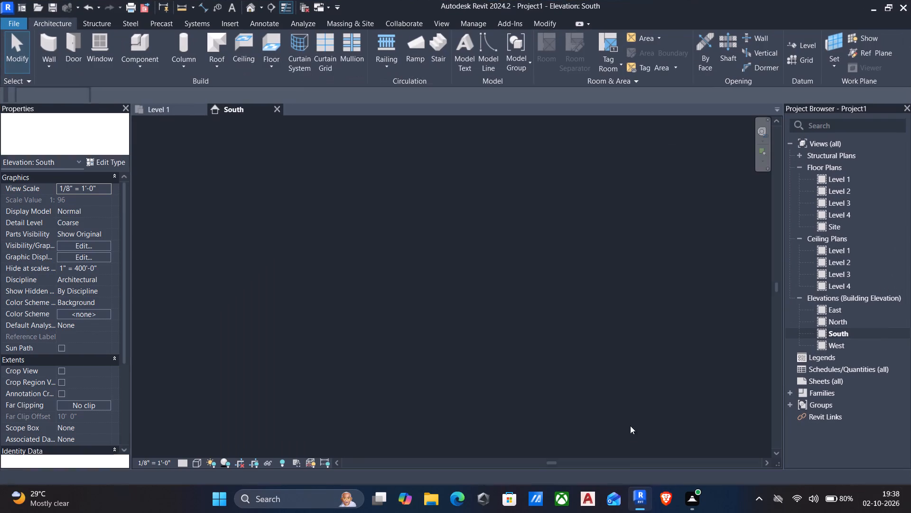
scroll(539, 266, "down", 6)
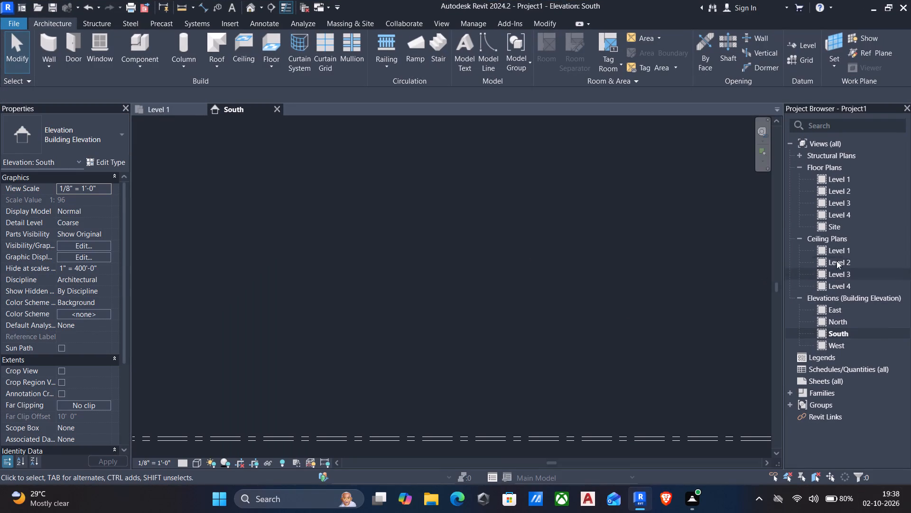
double_click(840, 175)
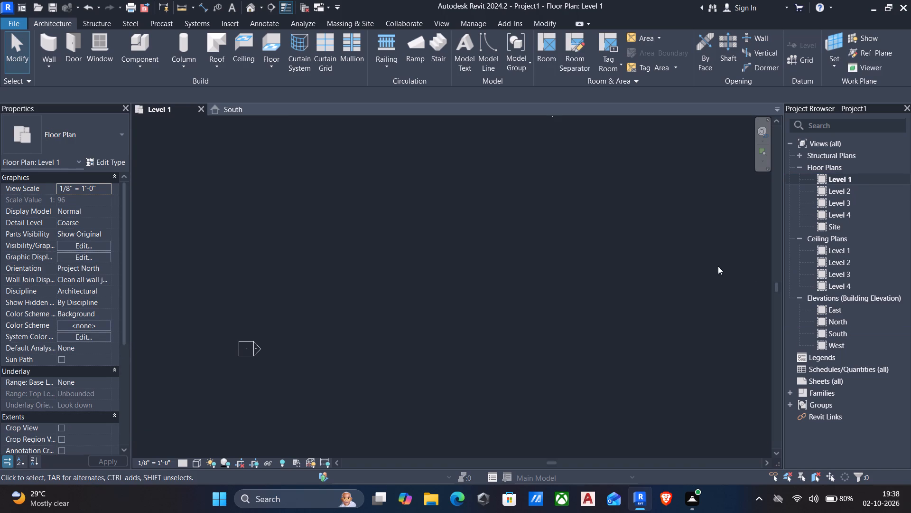
double_click(846, 323)
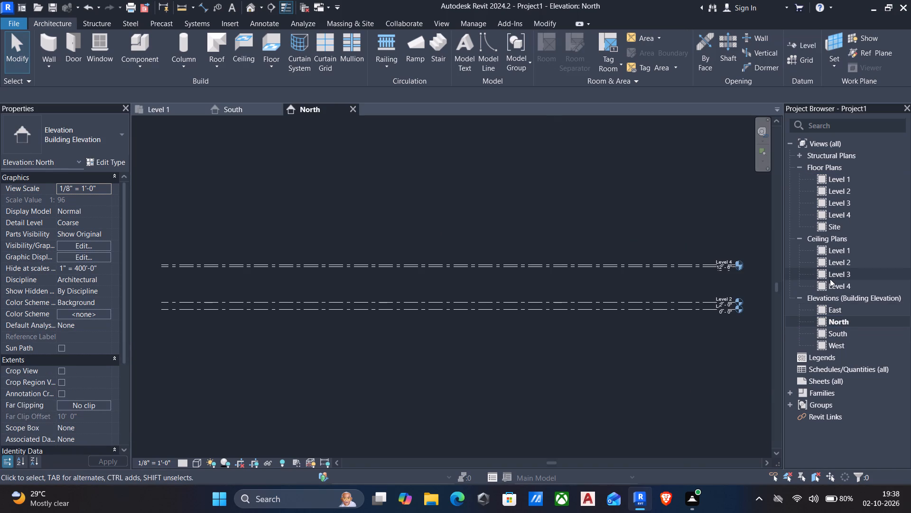
scroll(830, 279, "up", 3)
scroll(664, 266, "up", 4)
scroll(698, 264, "down", 1)
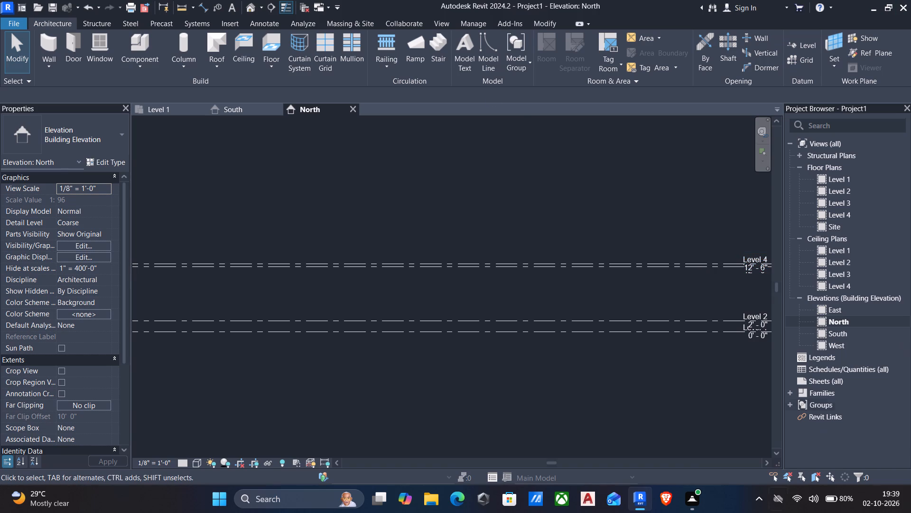
scroll(682, 512, "up", 5)
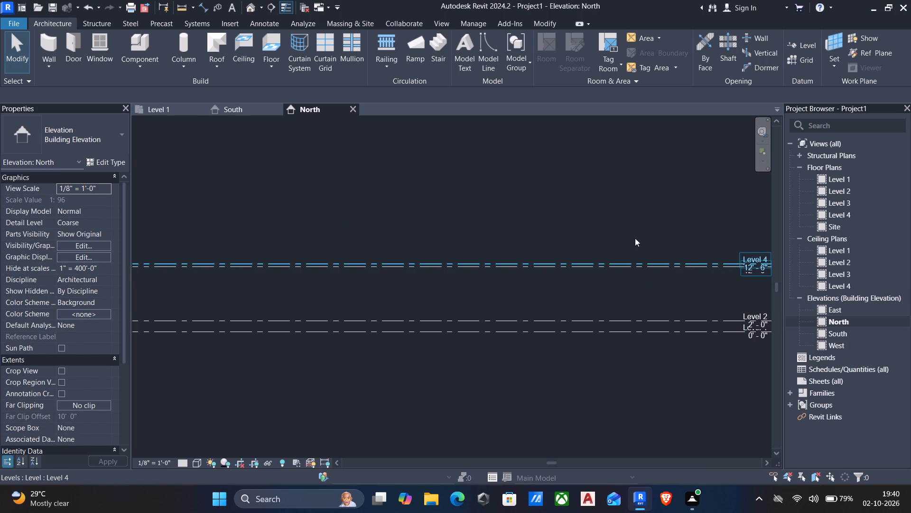
scroll(632, 231, "down", 3)
scroll(679, 263, "up", 4)
middle_click_drag(685, 263, 516, 226)
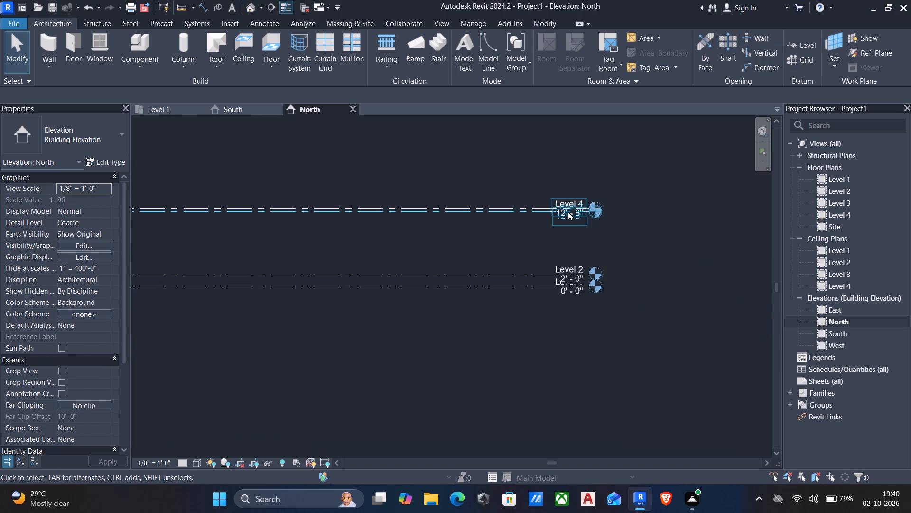
middle_click_drag(569, 212, 564, 214)
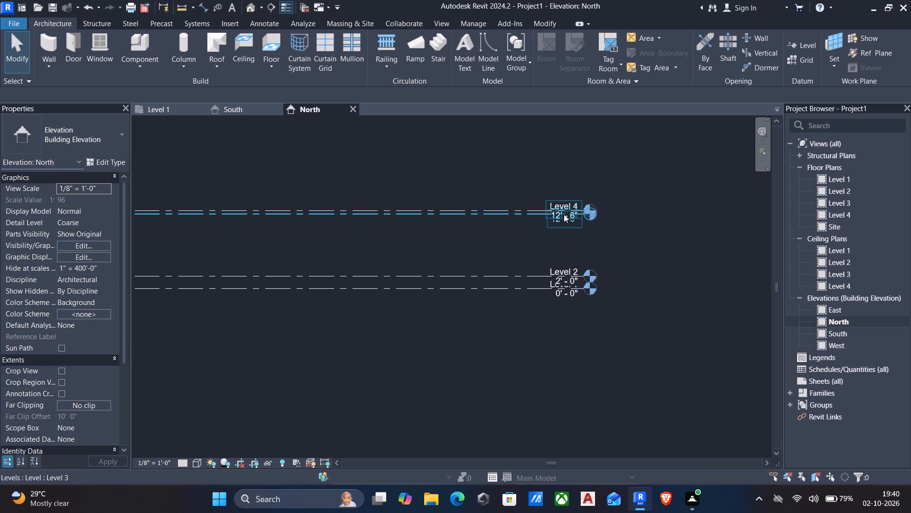
middle_click_drag(564, 214, 632, 229)
middle_click_drag(439, 161, 546, 193)
scroll(547, 193, "down", 3)
middle_click_drag(547, 193, 526, 189)
scroll(676, 285, "up", 6)
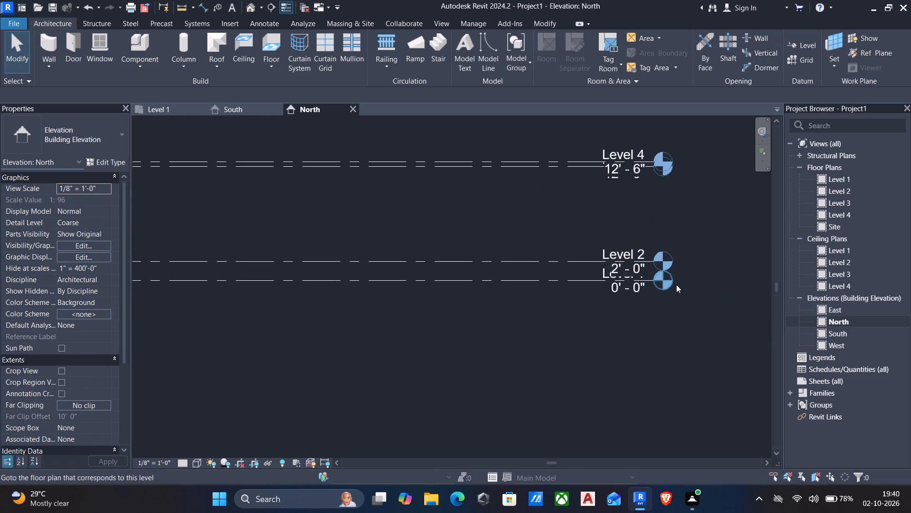
scroll(583, 264, "up", 4)
scroll(581, 269, "down", 7)
middle_click_drag(580, 275, 664, 280)
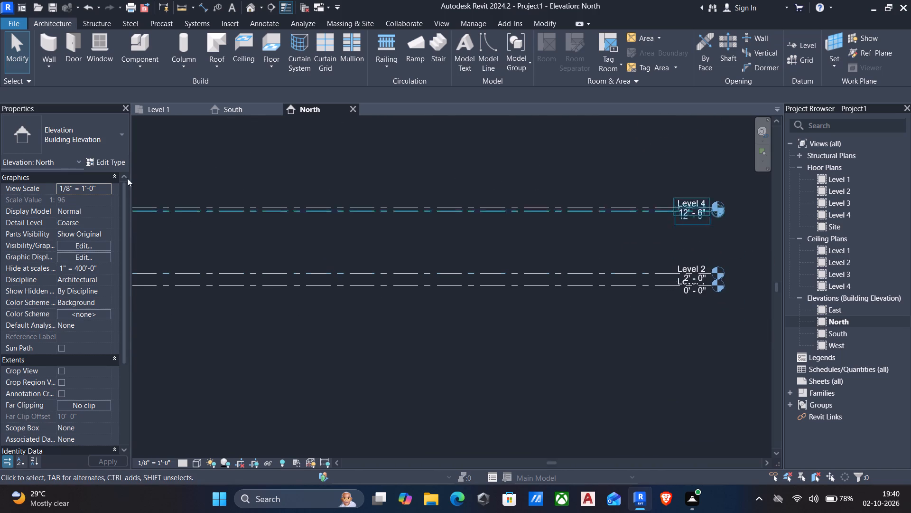
type("wa")
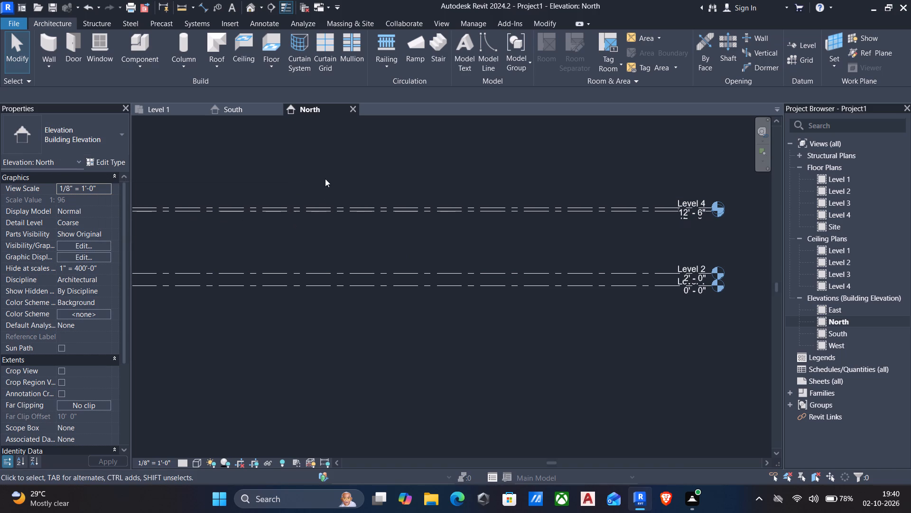
key("Escape")
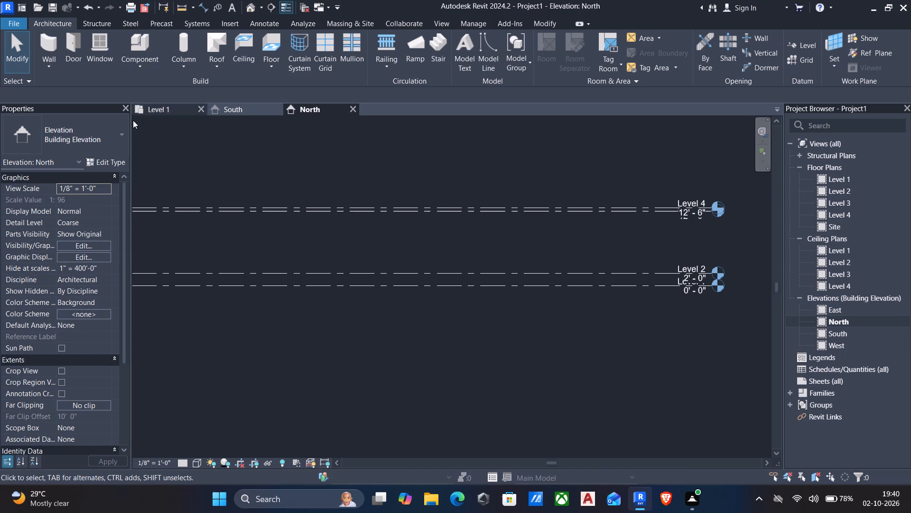
In the Level 1 floor plan, set up 9" walls with height up to Level 2 and location line at Finish Face: Exterior.
double_click(833, 181)
scroll(596, 238, "down", 6)
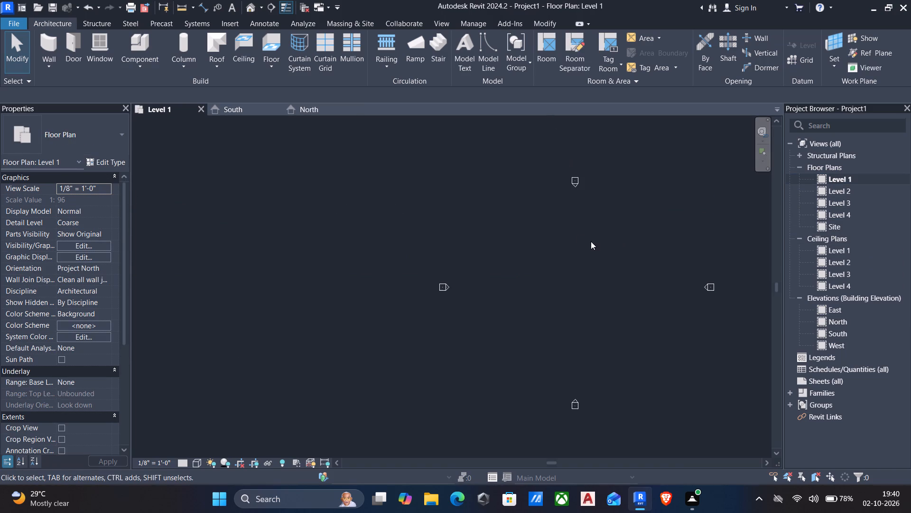
middle_click_drag(578, 243, 438, 230)
scroll(578, 244, "up", 1)
scroll(440, 229, "up", 3)
type("wa")
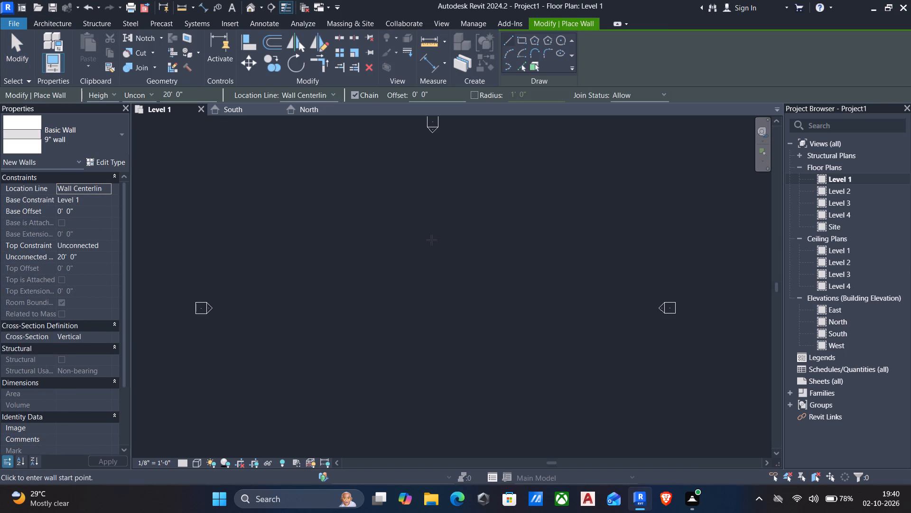
middle_click_drag(406, 249, 422, 240)
left_click(147, 92)
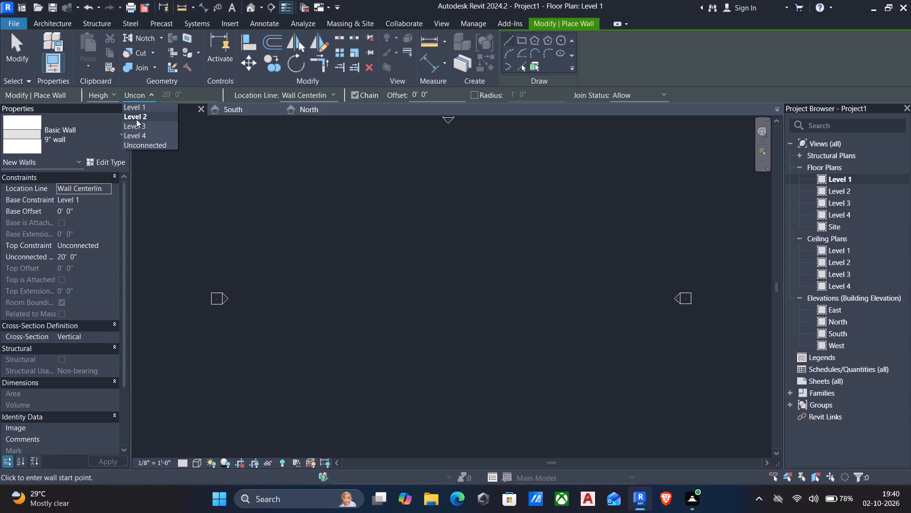
left_click(136, 119)
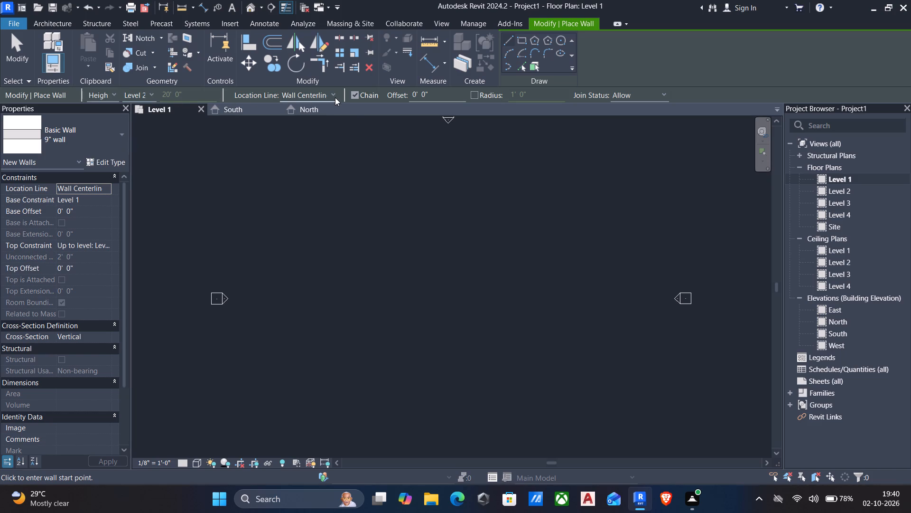
left_click(335, 97)
left_click(316, 123)
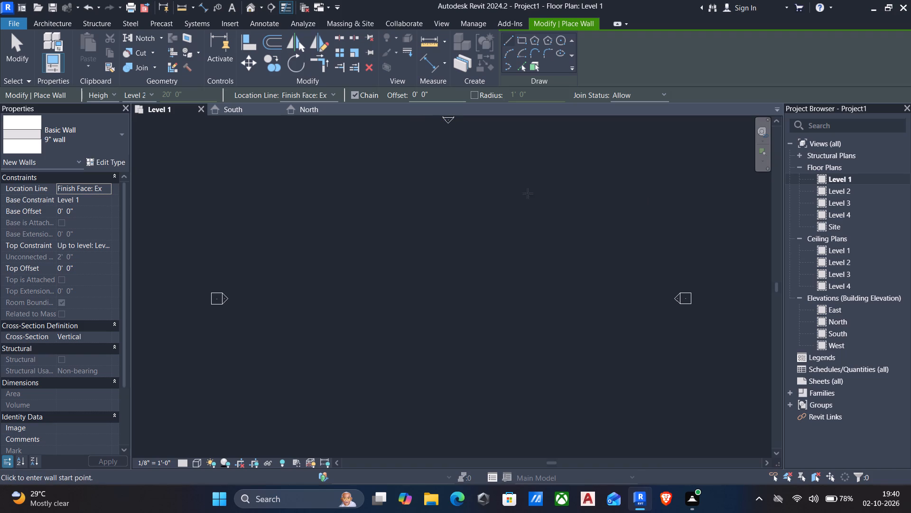
Draw a chain of 9" walls: 15' west, then 13', 5' and 12' south, 15' east, and 14' north.
scroll(367, 196, "up", 3)
scroll(367, 196, "down", 2)
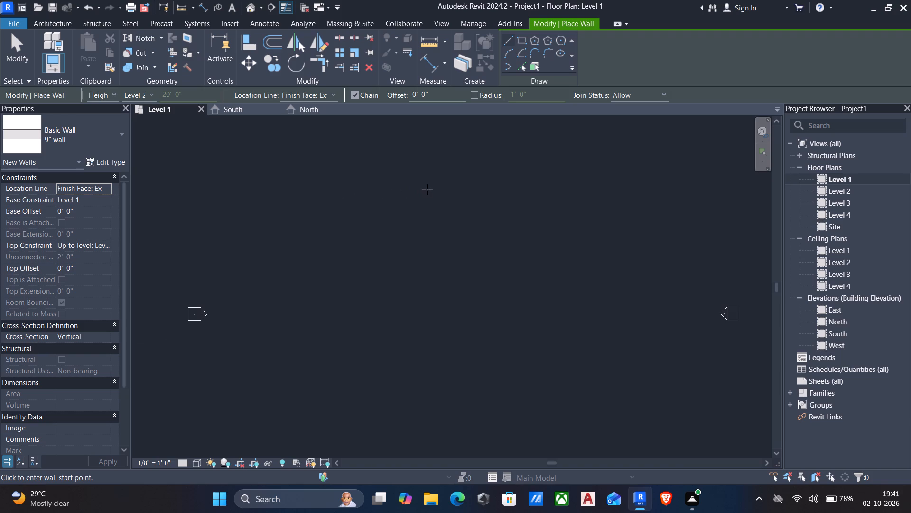
left_click(444, 190)
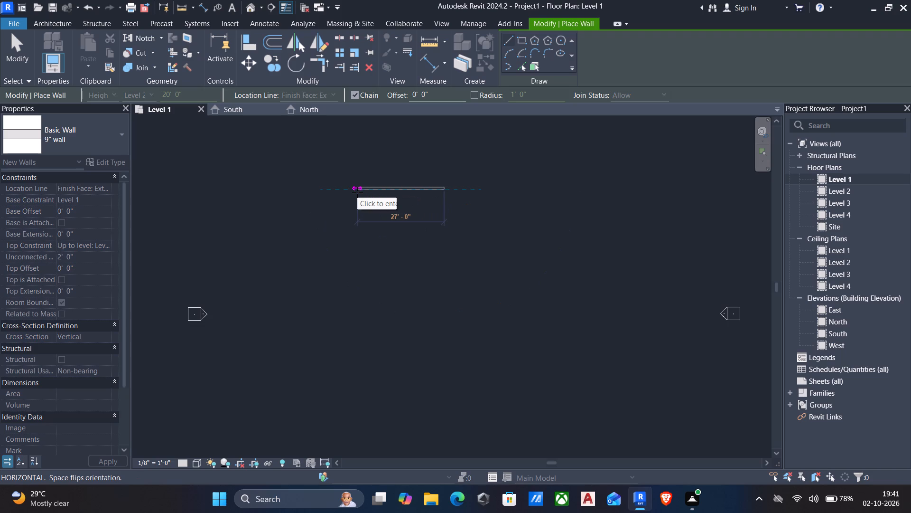
type("15'")
key("Return")
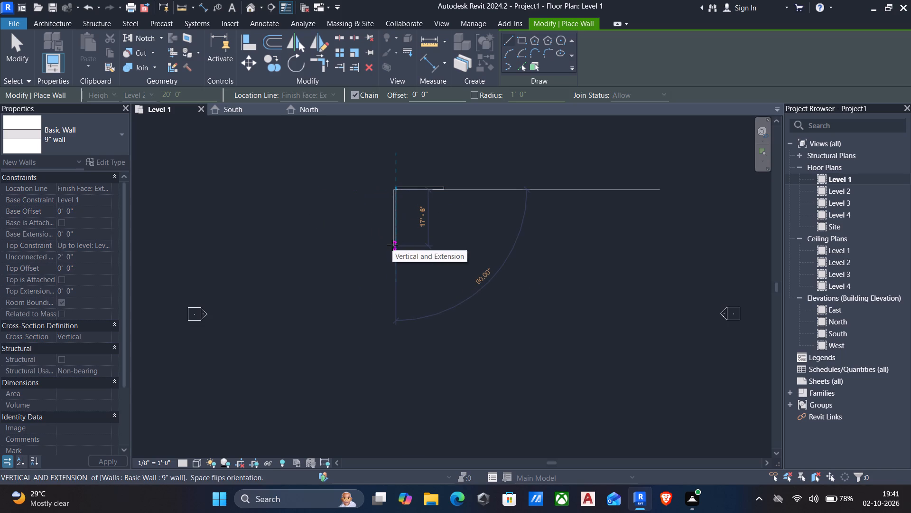
type("13'")
key("Return")
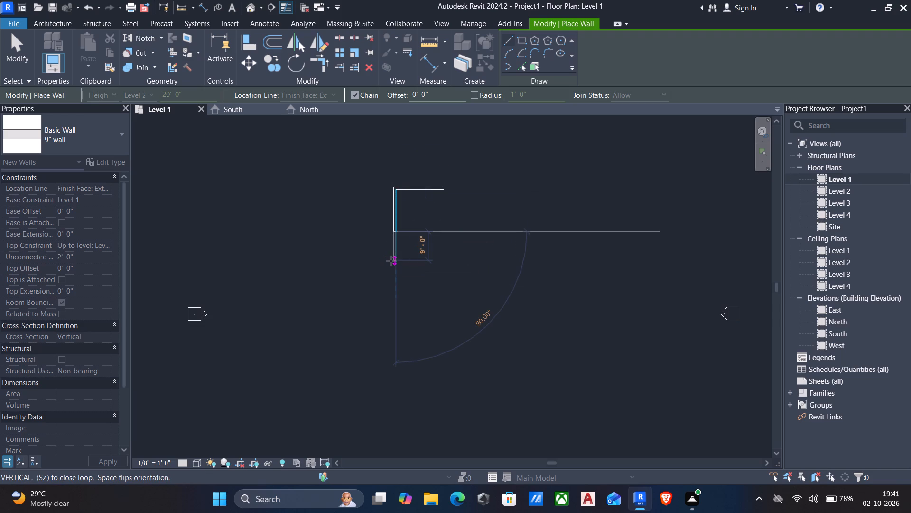
type("5'")
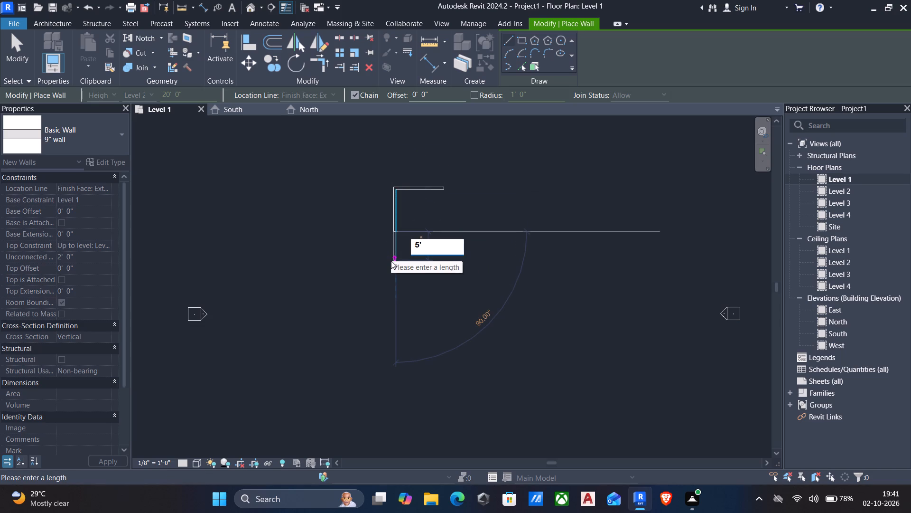
key("Return")
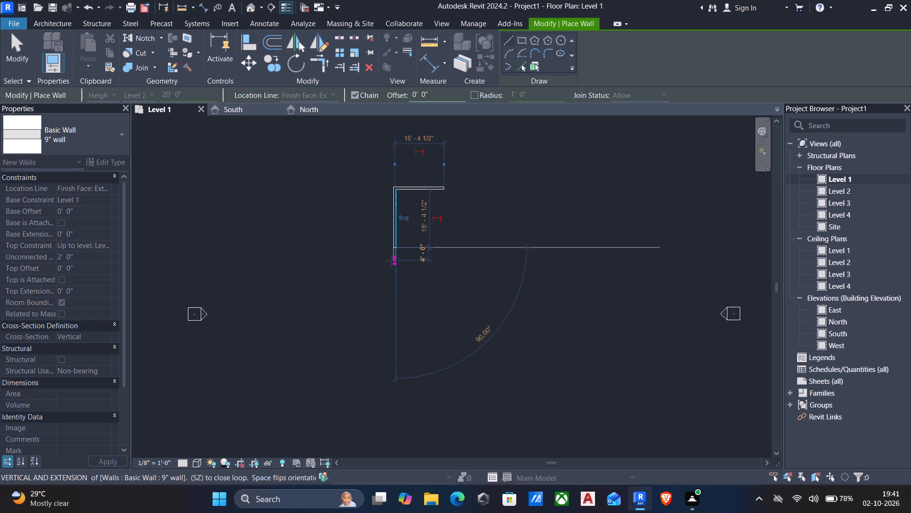
left_click(395, 286)
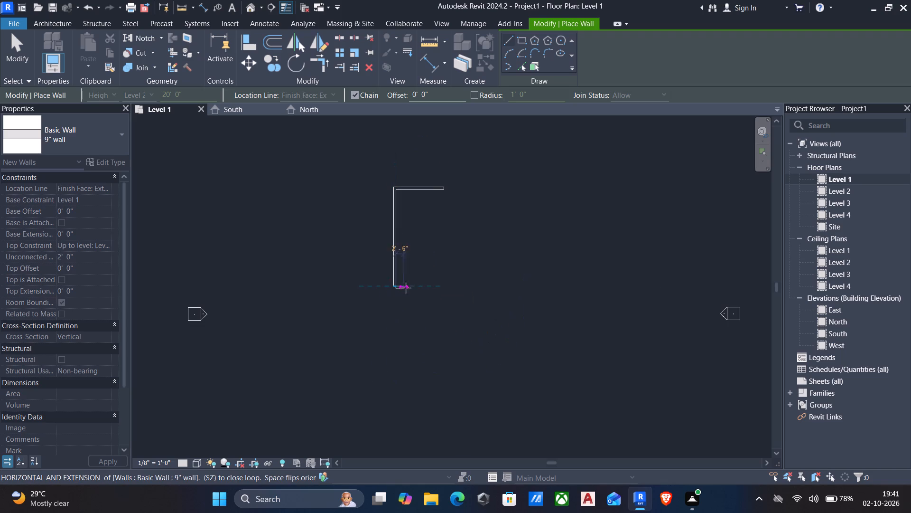
left_click(444, 289)
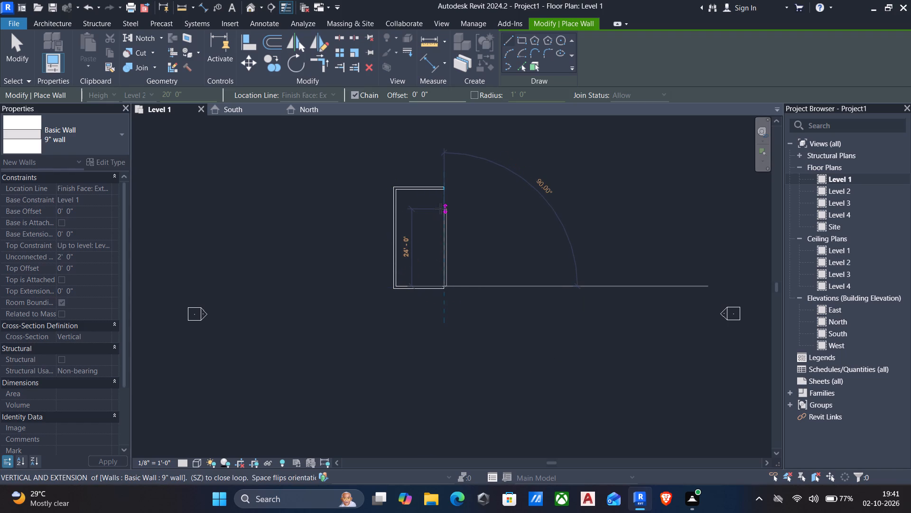
left_click(444, 242)
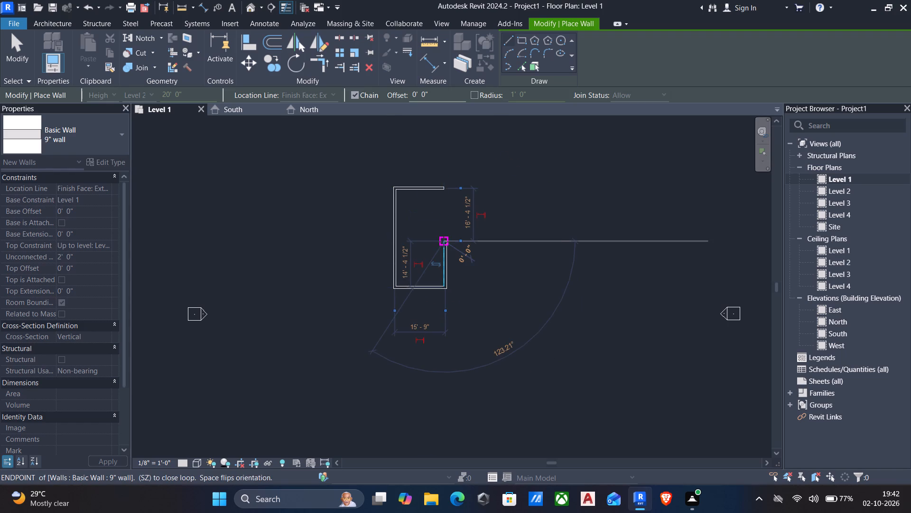
key("Escape")
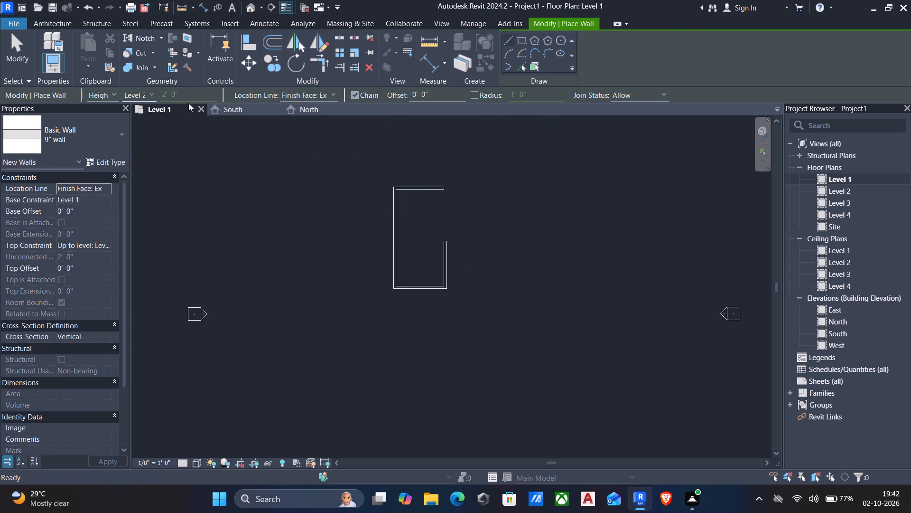
Draw a north-south wall about 16' long, offset 12' east of the chain's last wall, starting level with its south corner.
left_click_drag(441, 94, 414, 93)
left_click_drag(414, 93, 299, 92)
type("12'")
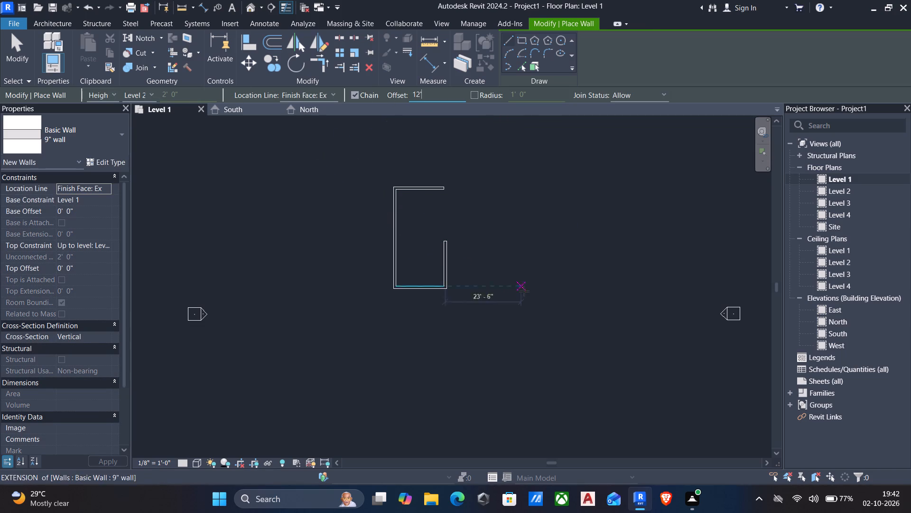
left_click(450, 288)
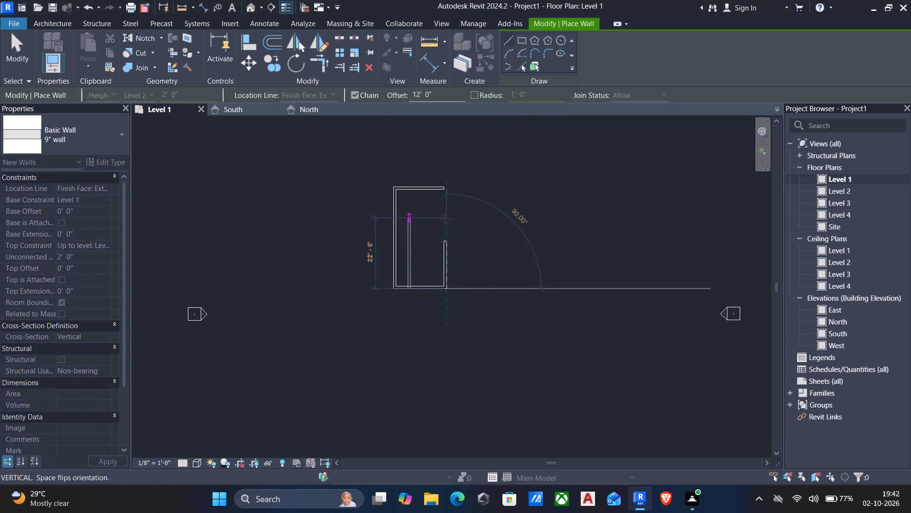
key("space")
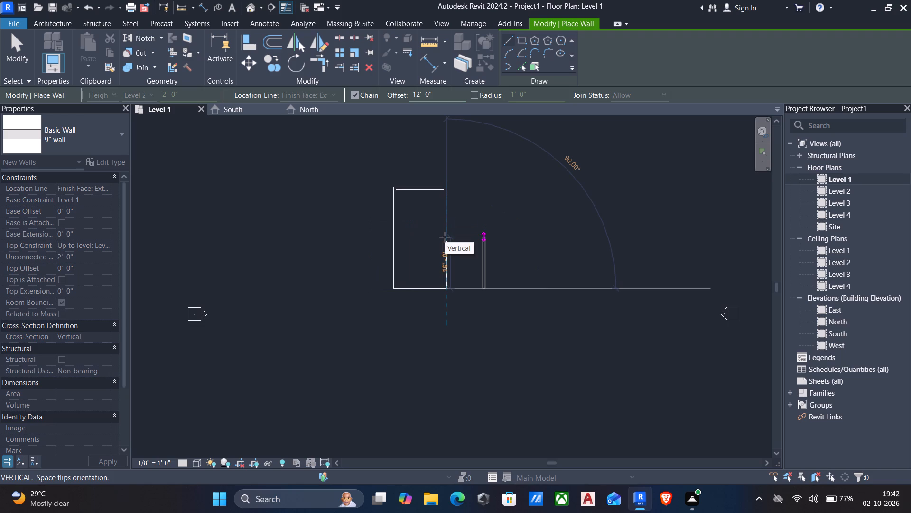
left_click(445, 237)
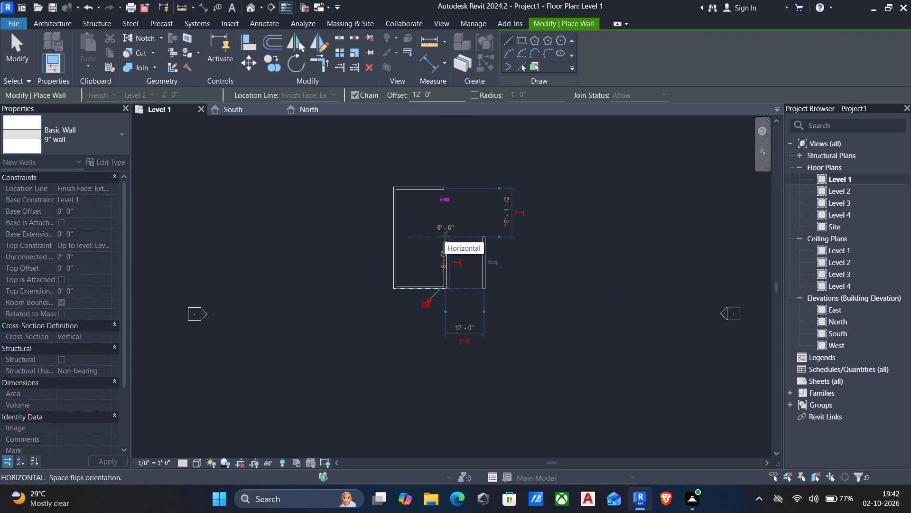
Reset the wall offset to 0 and, from the detached wall's south end, draw walls 12' east and north level with that wall's north end.
key("Escape")
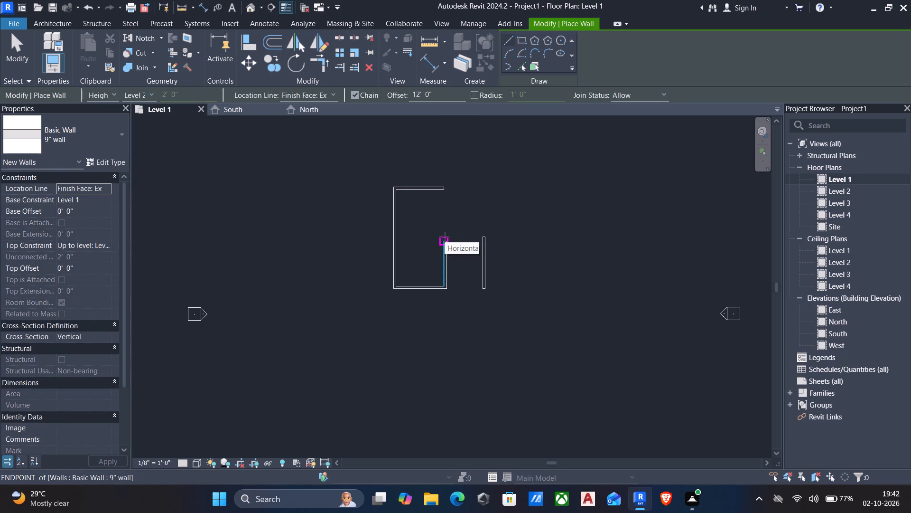
left_click(484, 290)
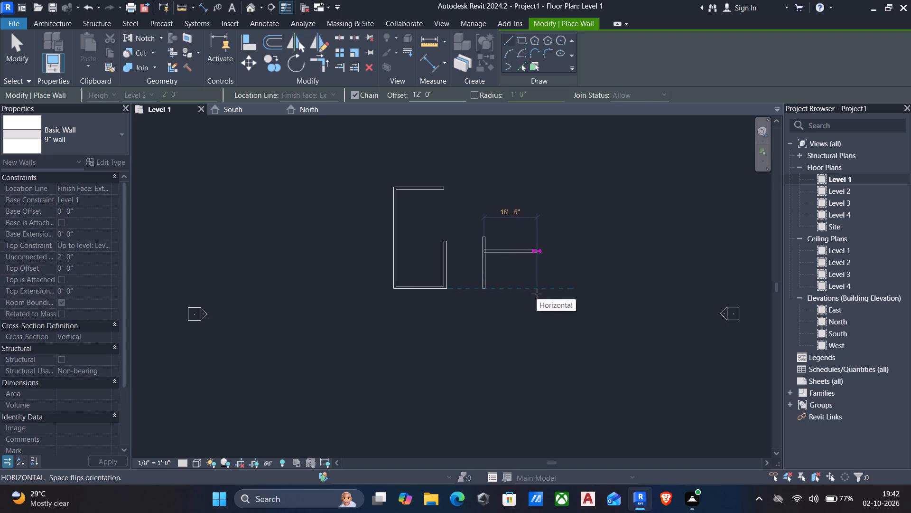
key("Escape")
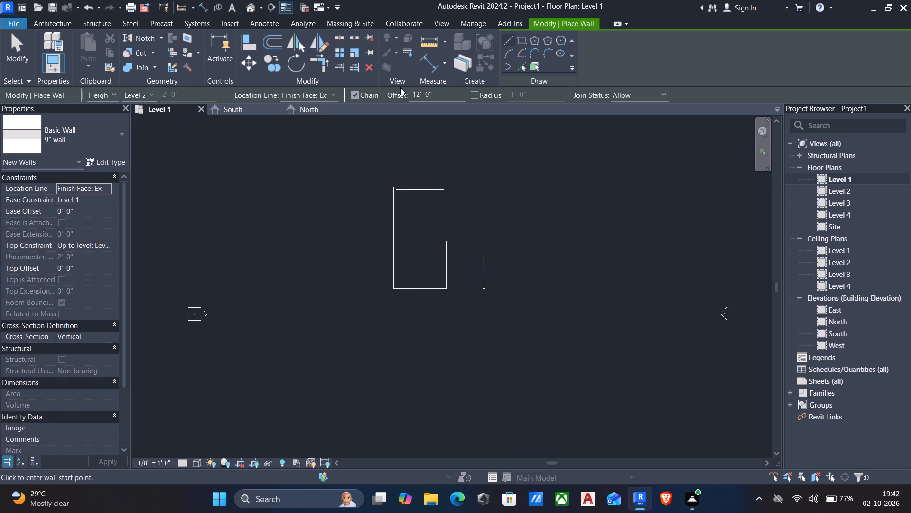
left_click_drag(443, 92, 196, 76)
key("0")
left_click(486, 293)
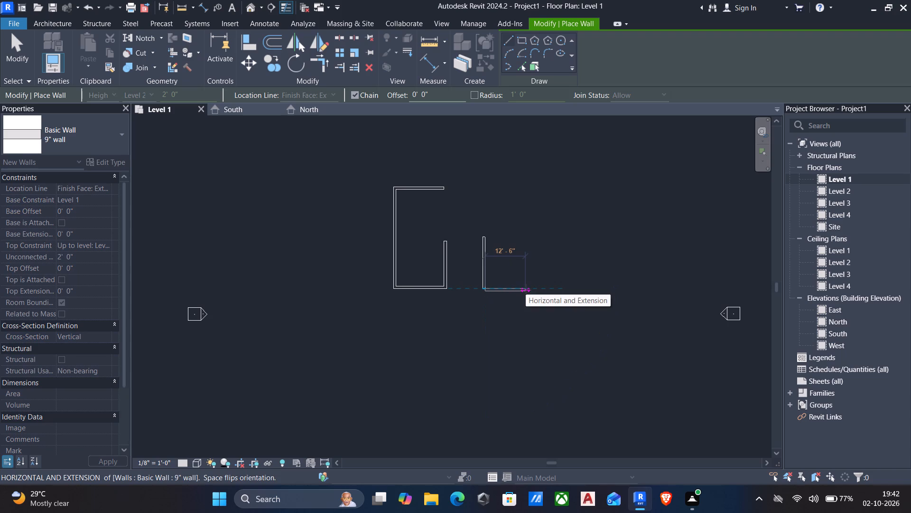
type("12'")
key("Return")
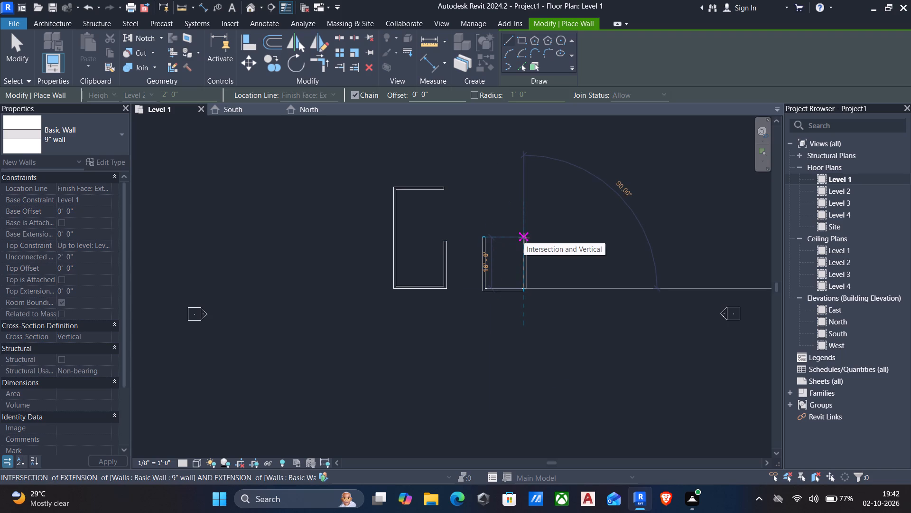
left_click(524, 238)
scroll(524, 238, "up", 5)
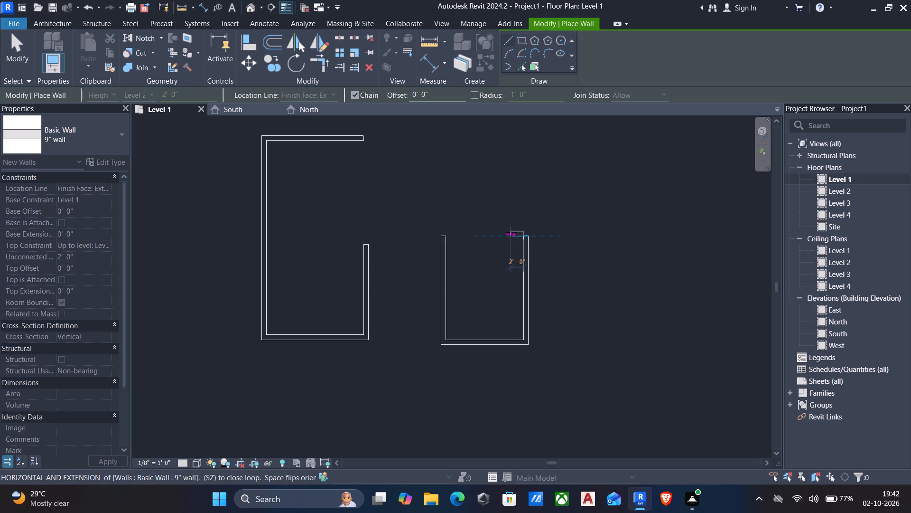
Continue the wall chain into a stepped corner: 2' west, a short jog north, and 3' west.
left_click(511, 232)
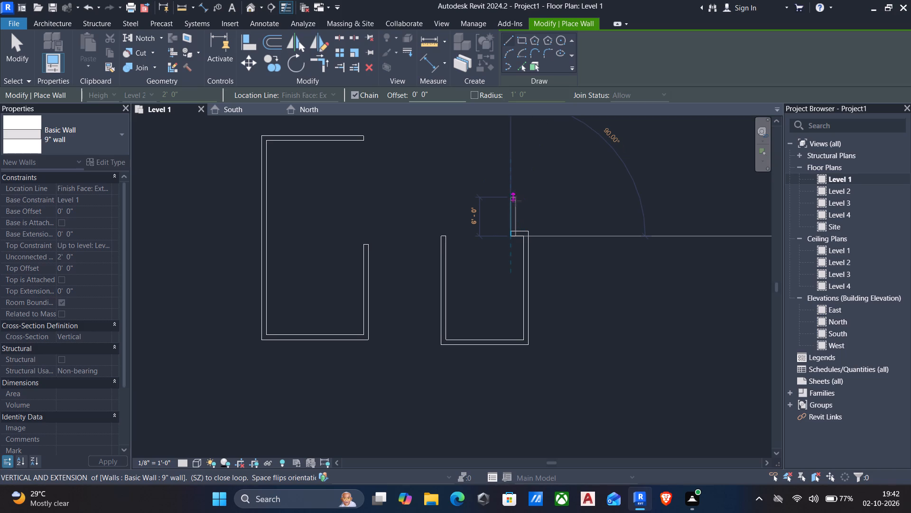
left_click(516, 205)
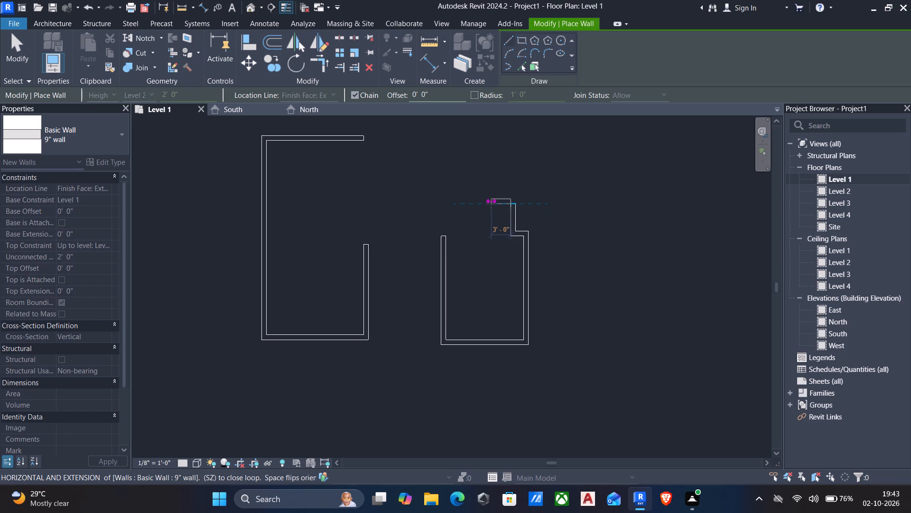
left_click(491, 203)
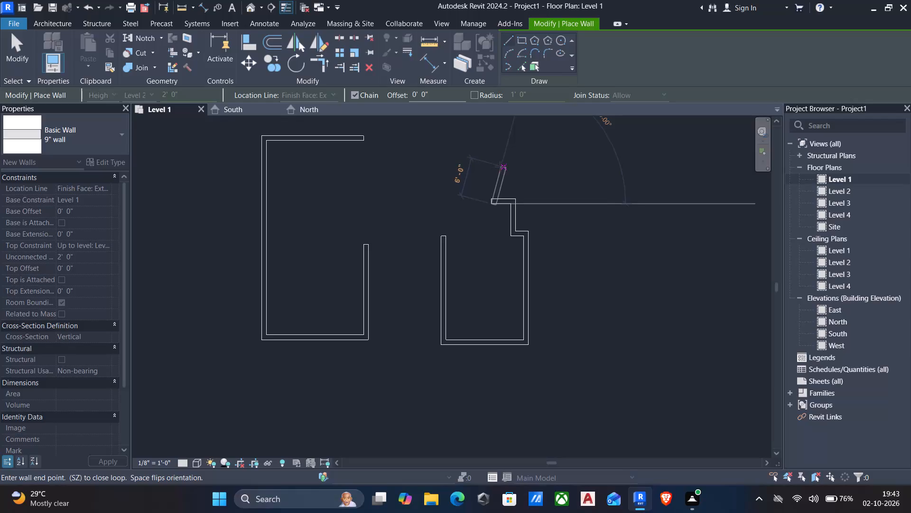
key("Escape")
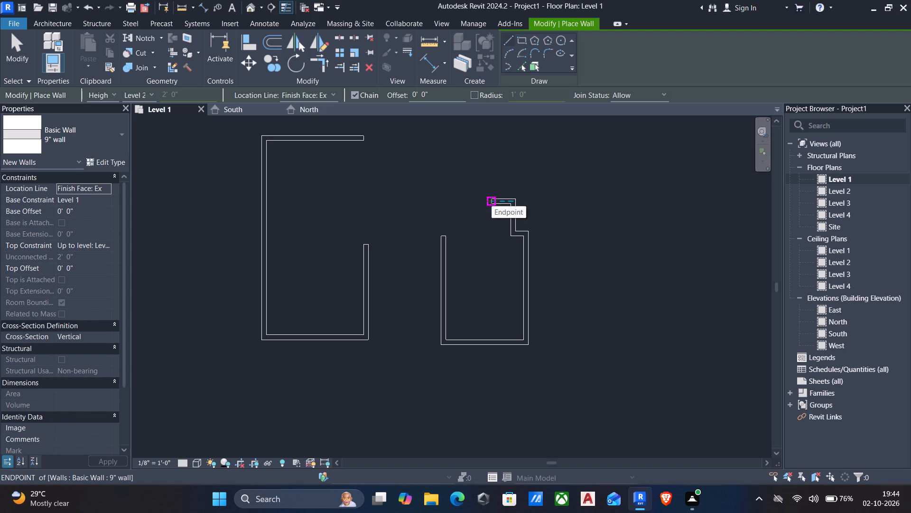
From the stepped corner's open end, draw walls 9' north and 19'-9" west to meet the open end of the original north wall.
scroll(492, 201, "up", 4)
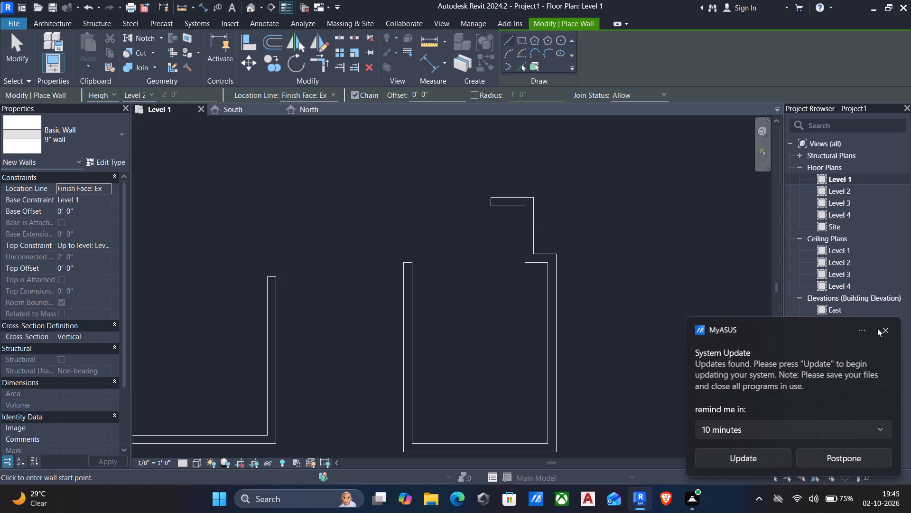
left_click(884, 327)
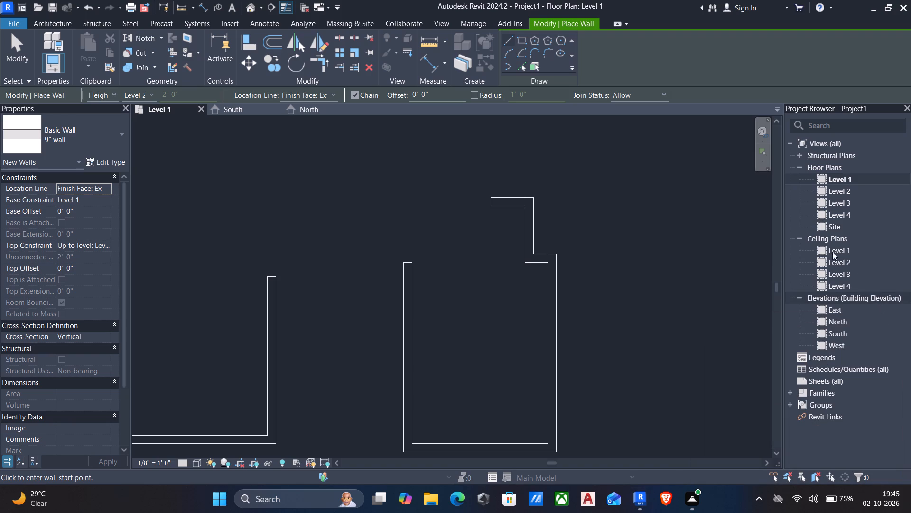
scroll(550, 220, "down", 4)
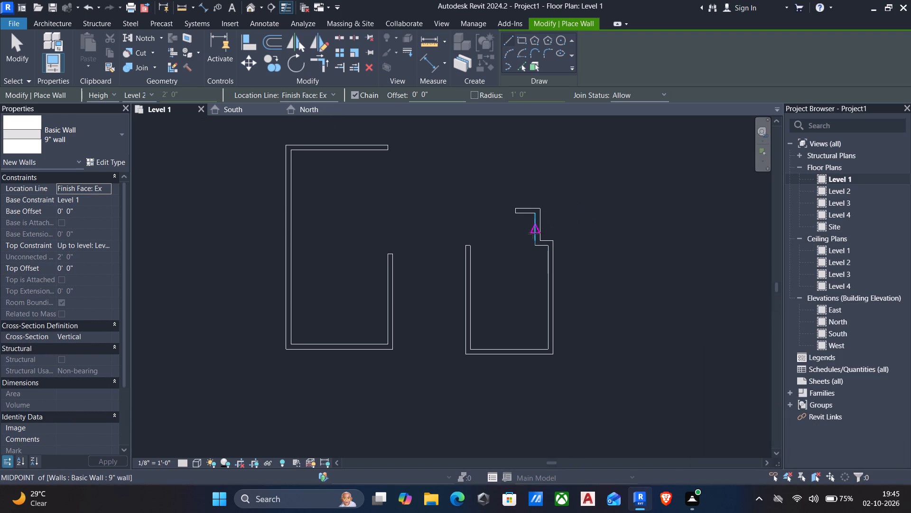
middle_click_drag(533, 233, 548, 247)
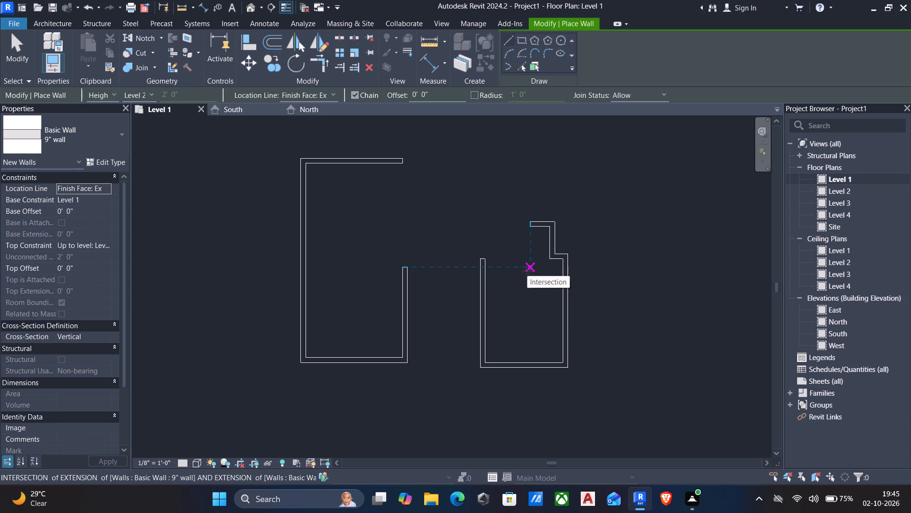
left_click(530, 222)
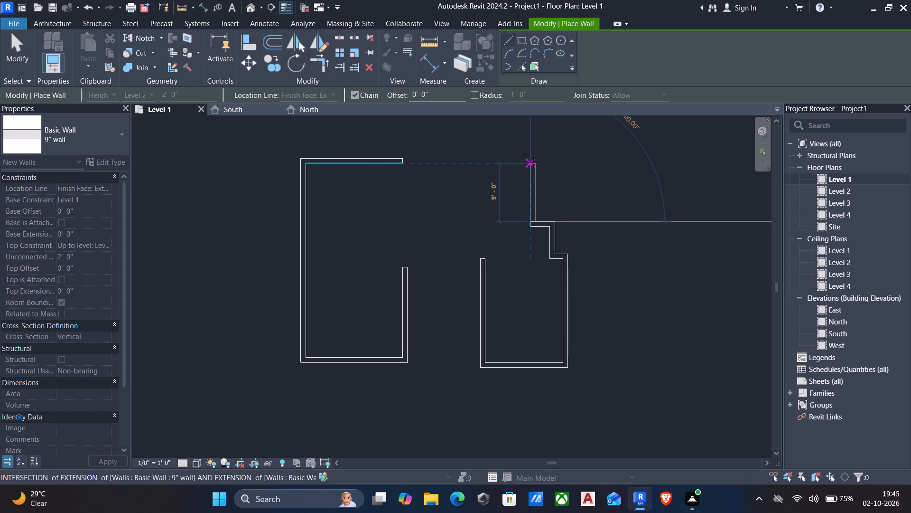
left_click(533, 162)
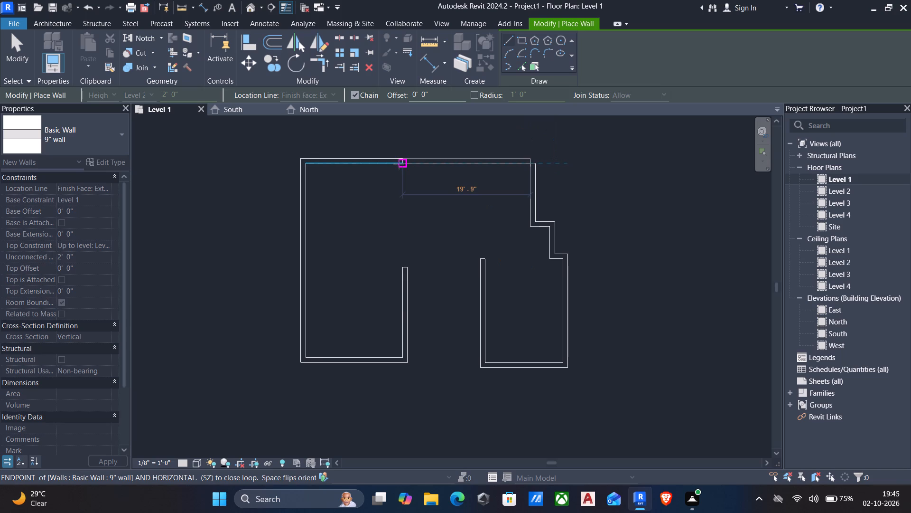
left_click(399, 164)
key("Escape")
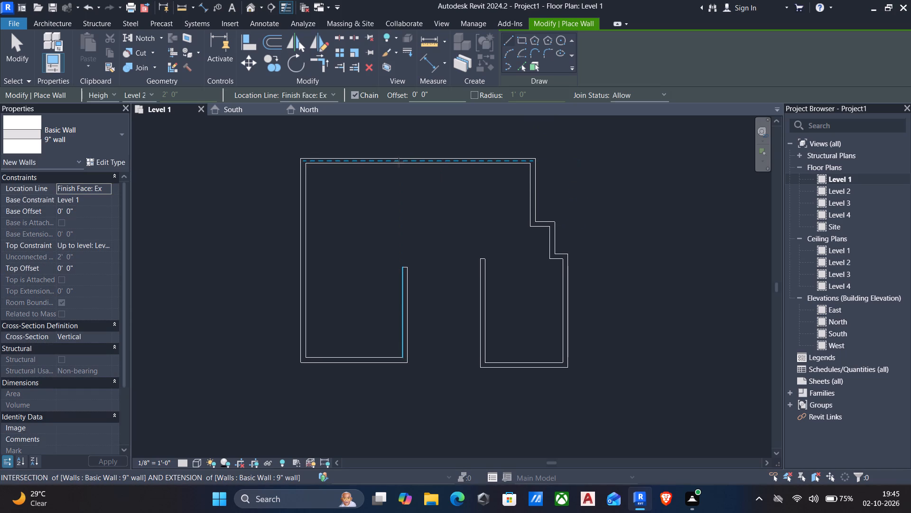
key("Escape")
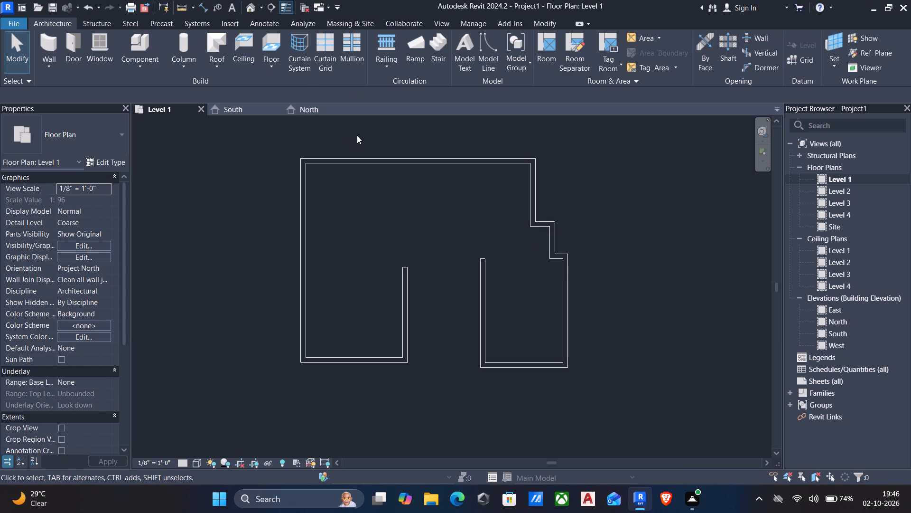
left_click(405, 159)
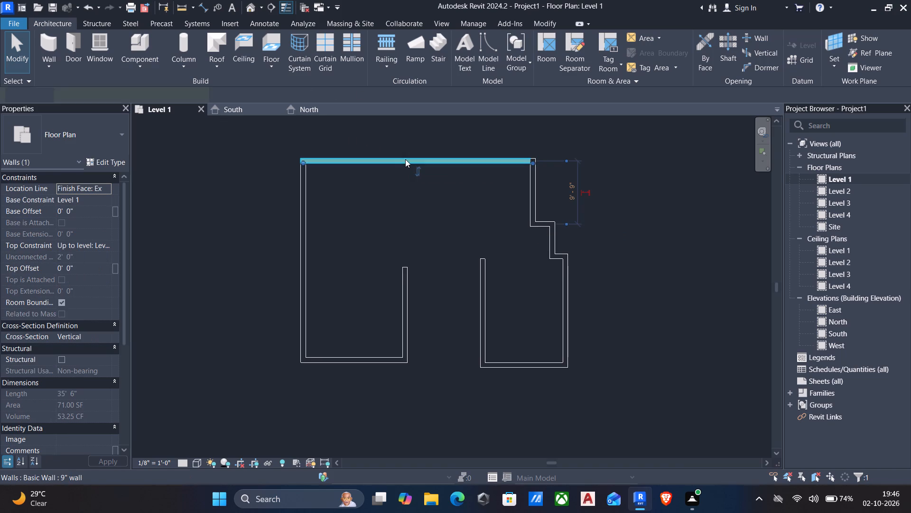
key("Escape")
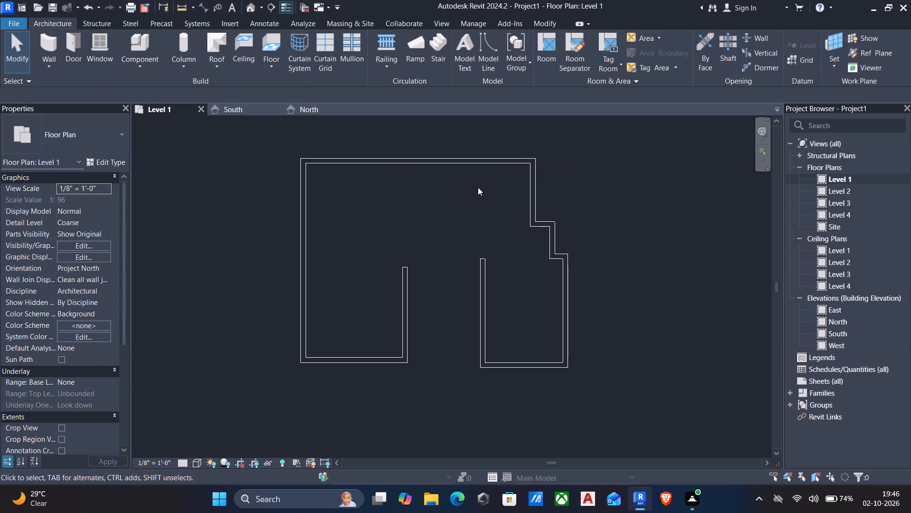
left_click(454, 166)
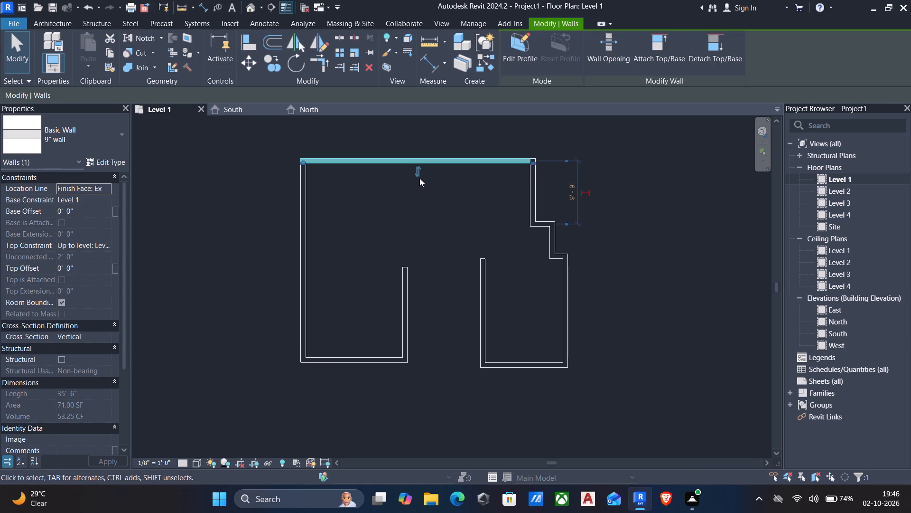
Align the west room's south wall to the outer face of the east room's south wall.
scroll(410, 152, "down", 4)
middle_click_drag(403, 175, 397, 192)
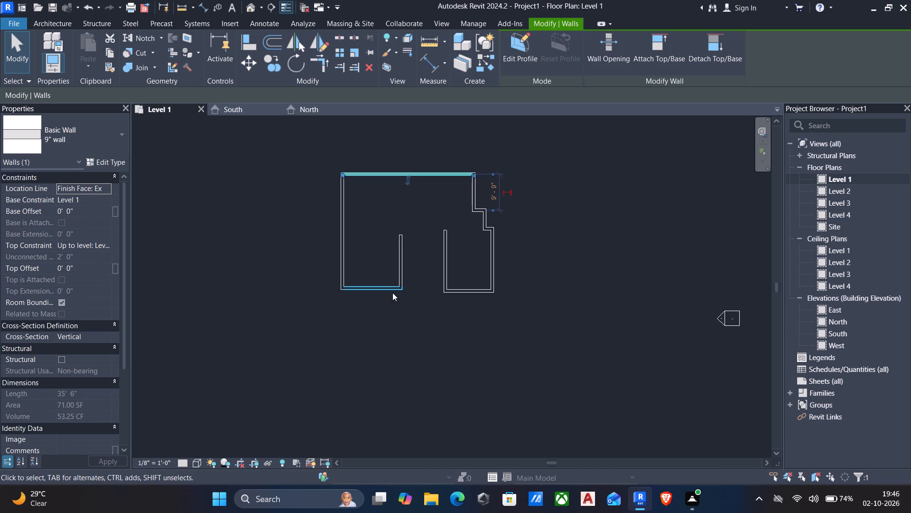
type("al")
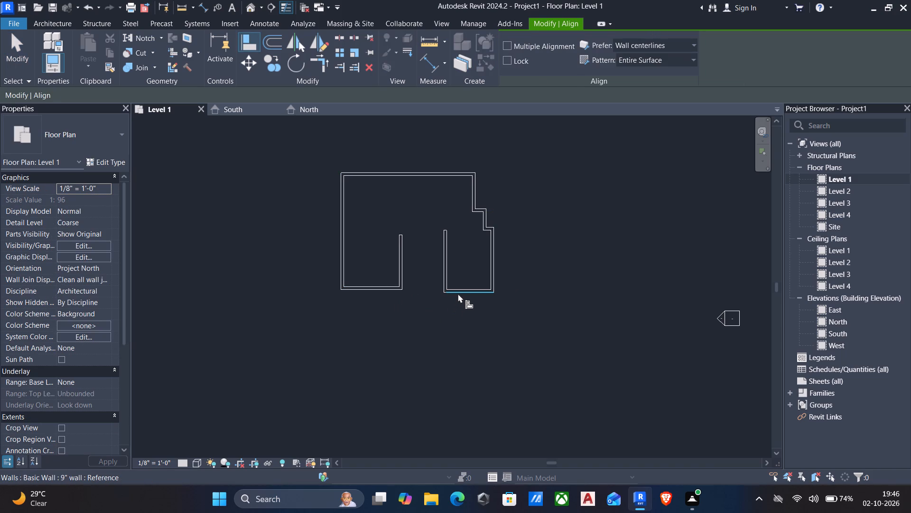
left_click(458, 294)
left_click(392, 289)
key("Escape")
scroll(450, 318, "down", 1)
key("Escape")
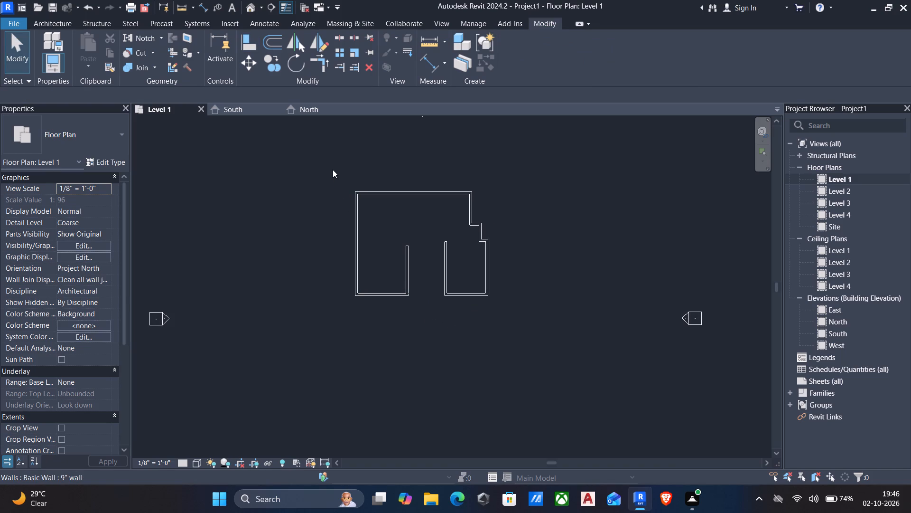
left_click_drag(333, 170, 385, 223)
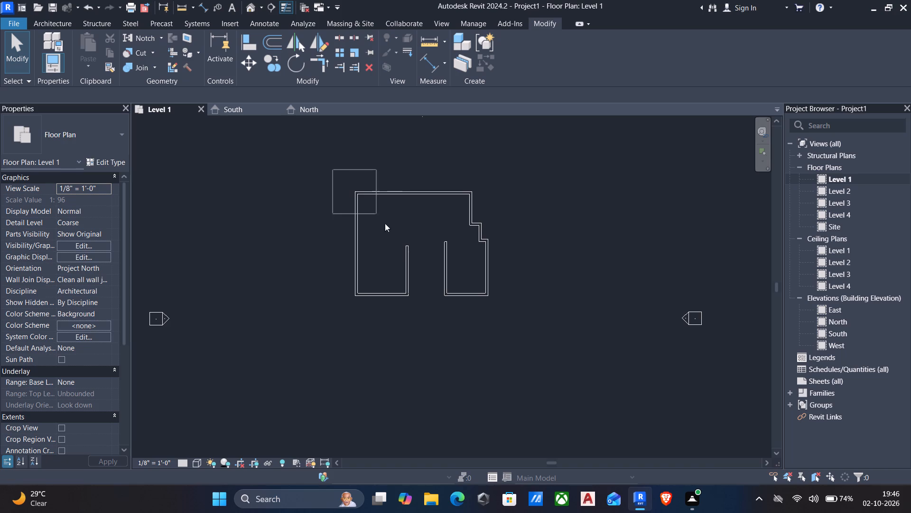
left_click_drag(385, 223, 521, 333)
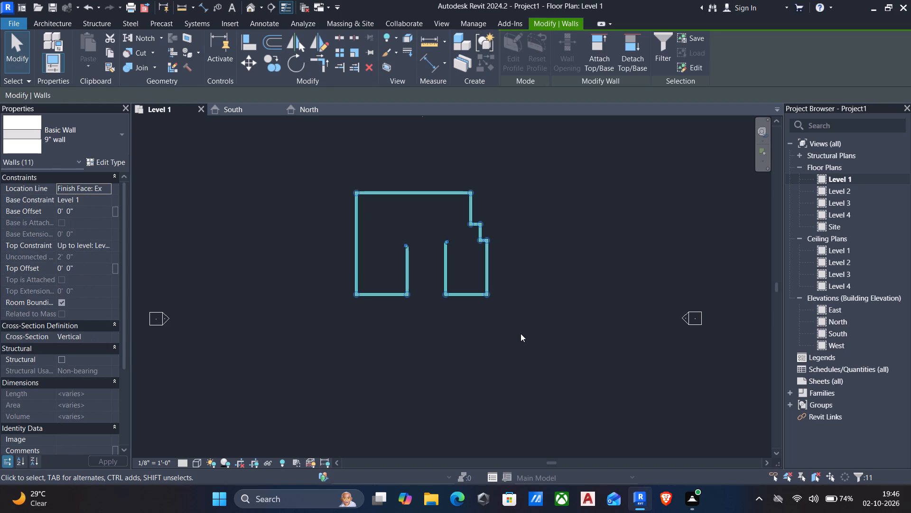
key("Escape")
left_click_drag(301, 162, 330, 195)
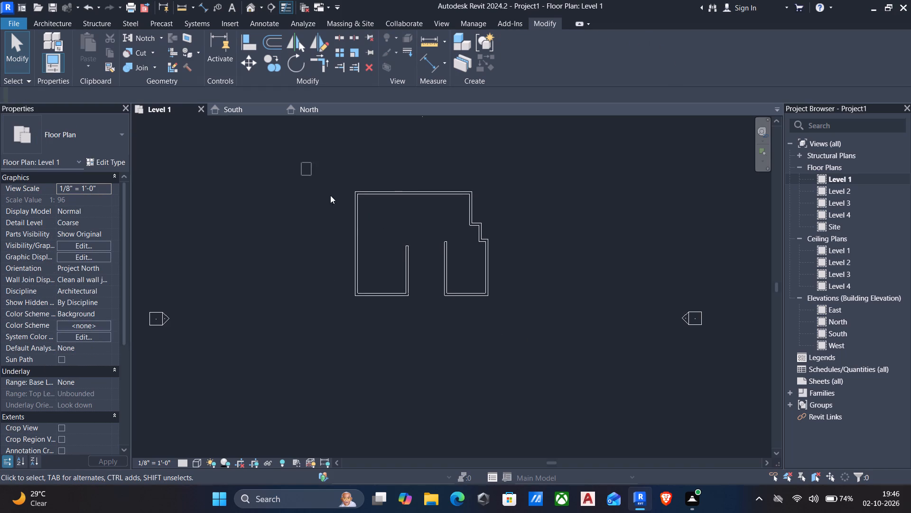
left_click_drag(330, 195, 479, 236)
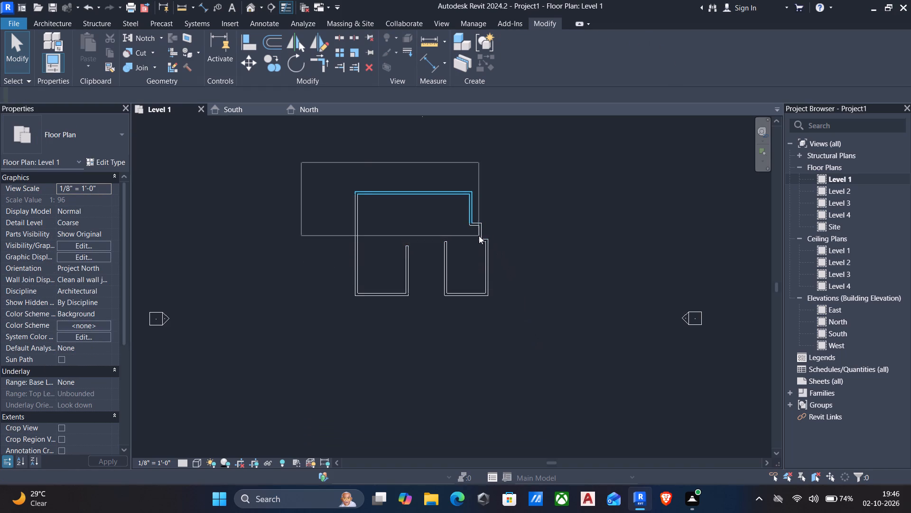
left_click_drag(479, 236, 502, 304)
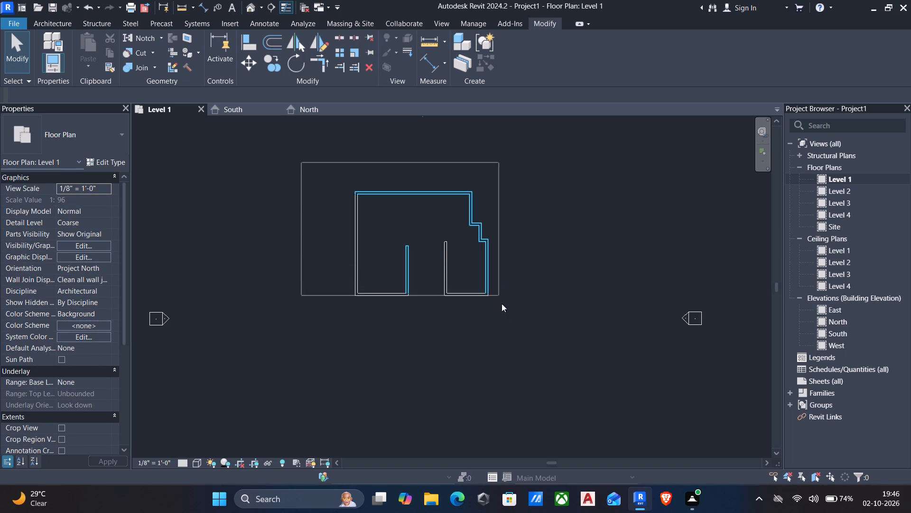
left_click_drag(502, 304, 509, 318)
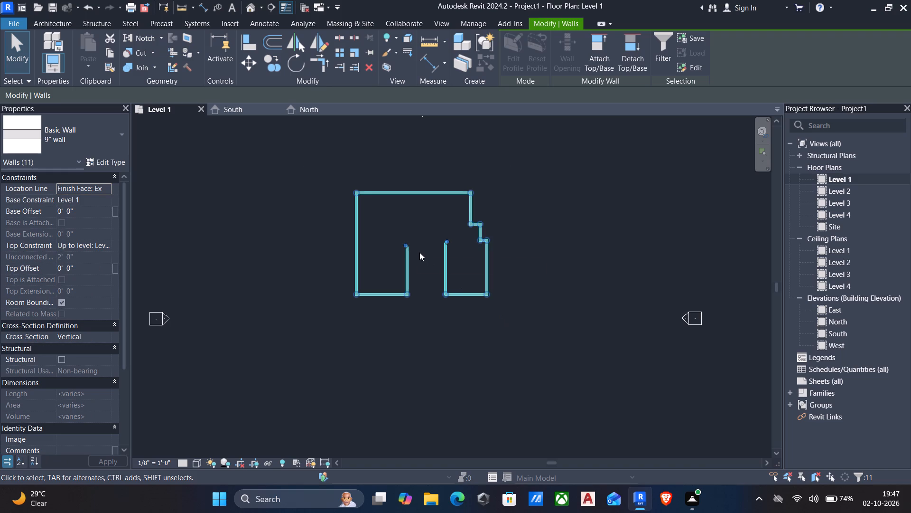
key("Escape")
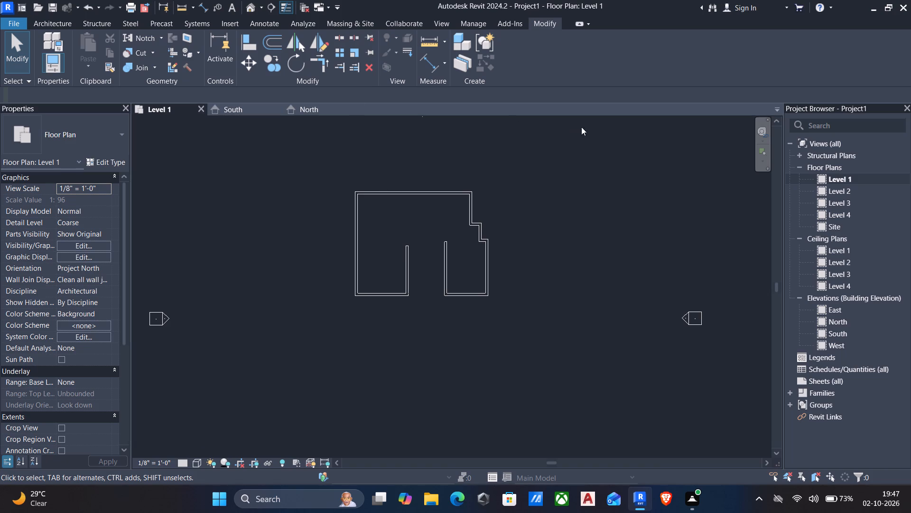
In the 3D view, set the top constraint of all the building's walls to Level 3.
left_click(247, 10)
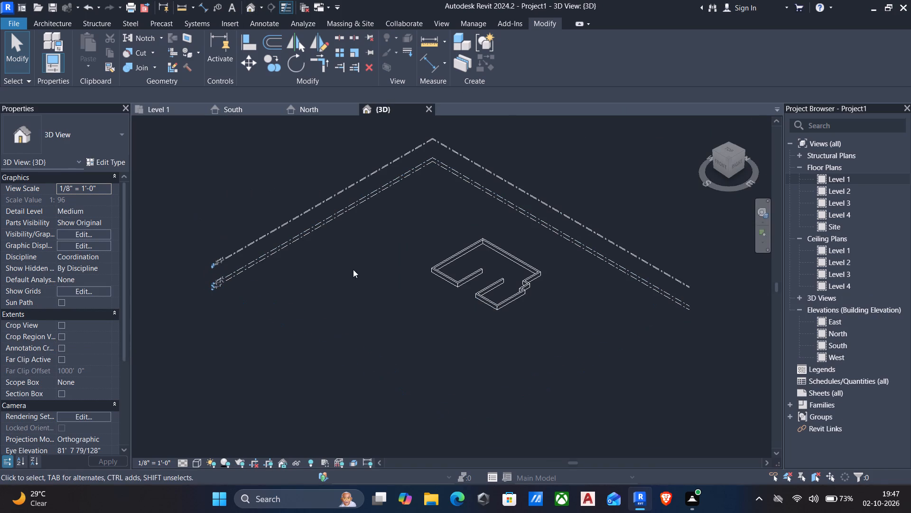
left_click_drag(418, 210, 504, 348)
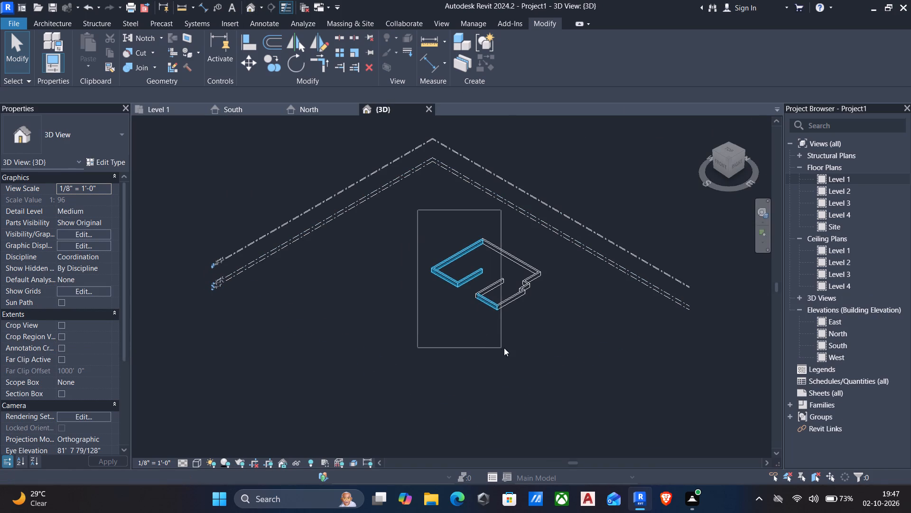
left_click_drag(504, 348, 551, 362)
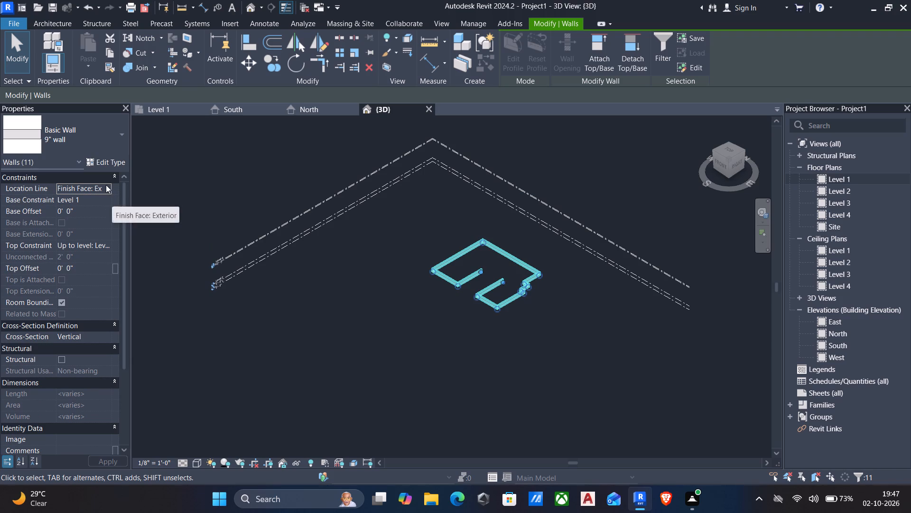
left_click(108, 248)
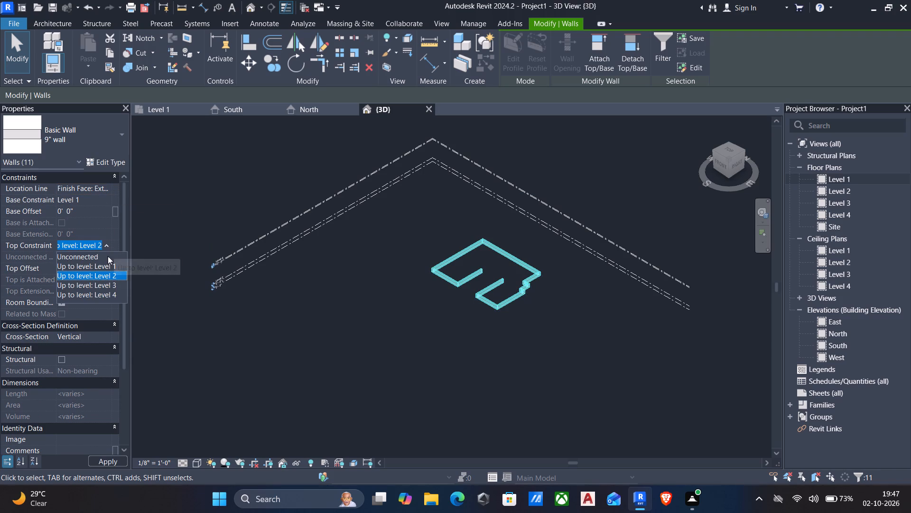
left_click(104, 282)
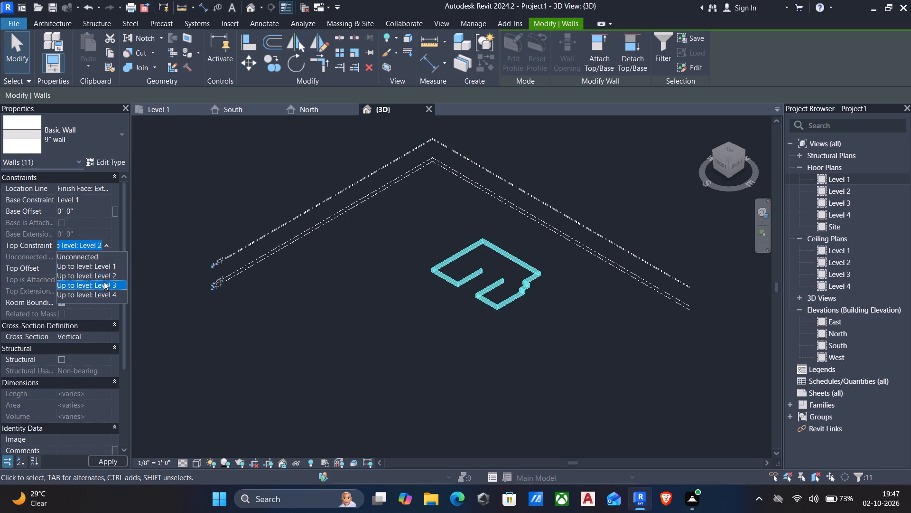
key("Escape")
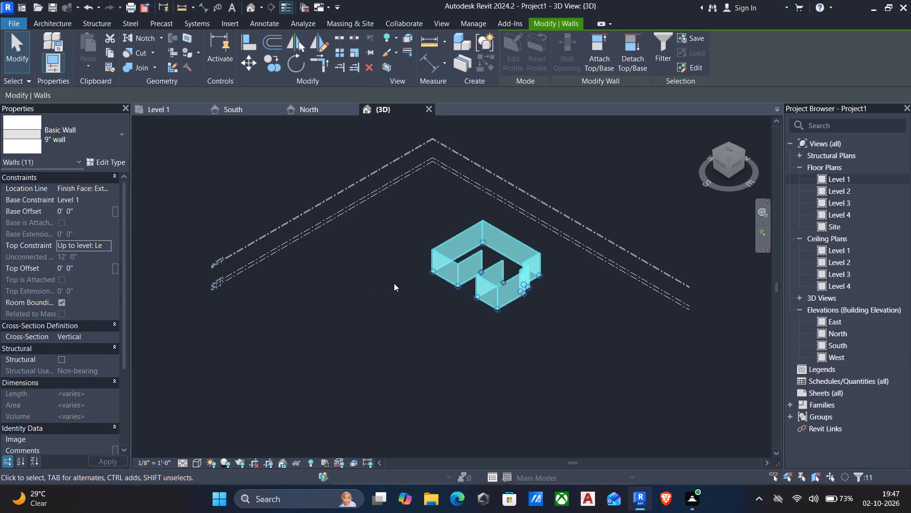
Set the 3D view's detail level to Coarse.
scroll(400, 281, "down", 1)
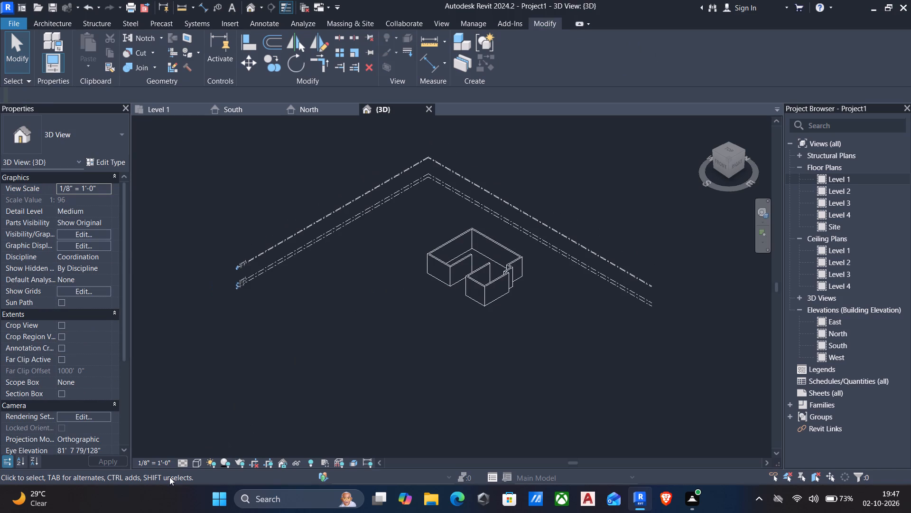
left_click(177, 464)
left_click(186, 425)
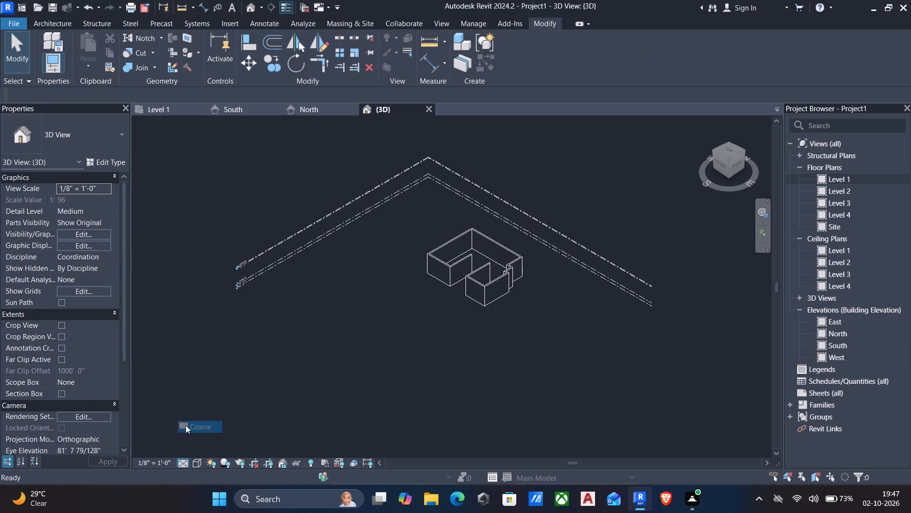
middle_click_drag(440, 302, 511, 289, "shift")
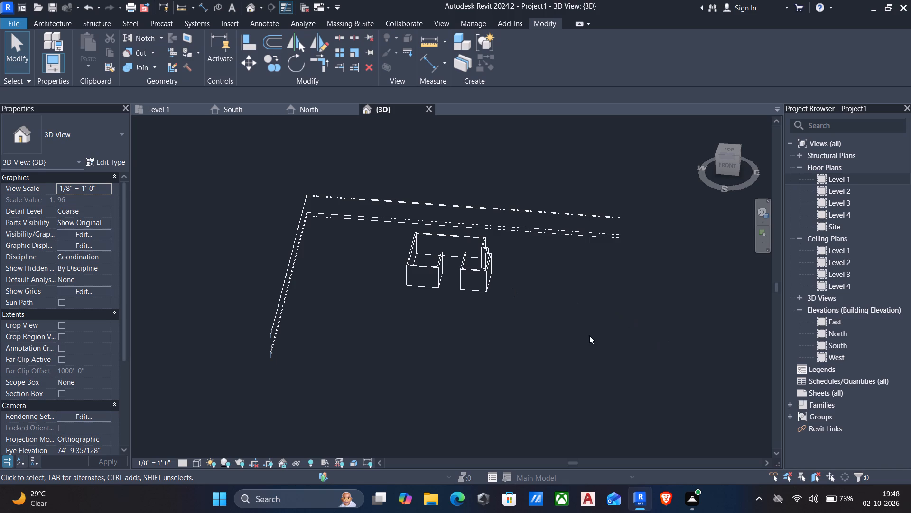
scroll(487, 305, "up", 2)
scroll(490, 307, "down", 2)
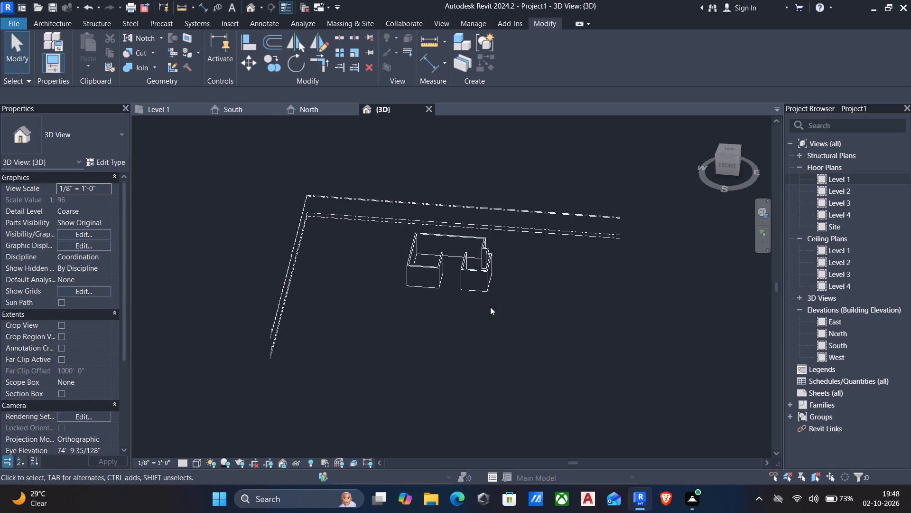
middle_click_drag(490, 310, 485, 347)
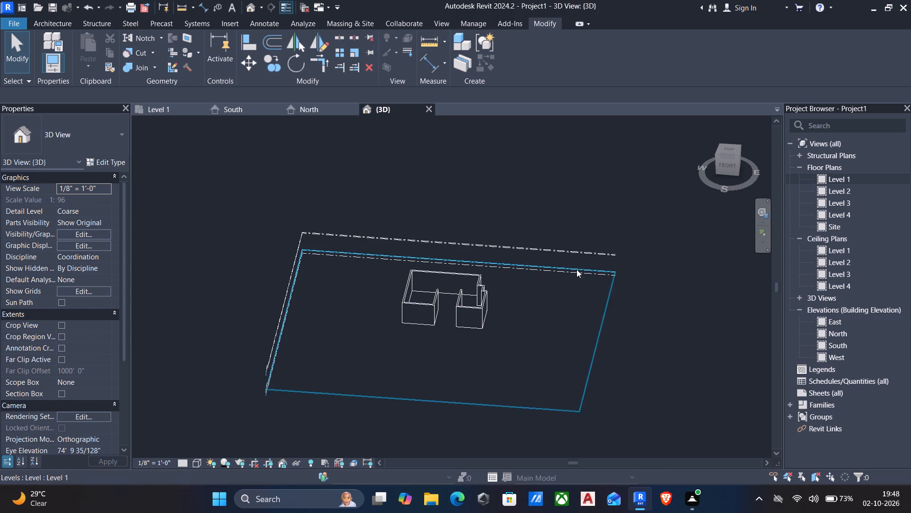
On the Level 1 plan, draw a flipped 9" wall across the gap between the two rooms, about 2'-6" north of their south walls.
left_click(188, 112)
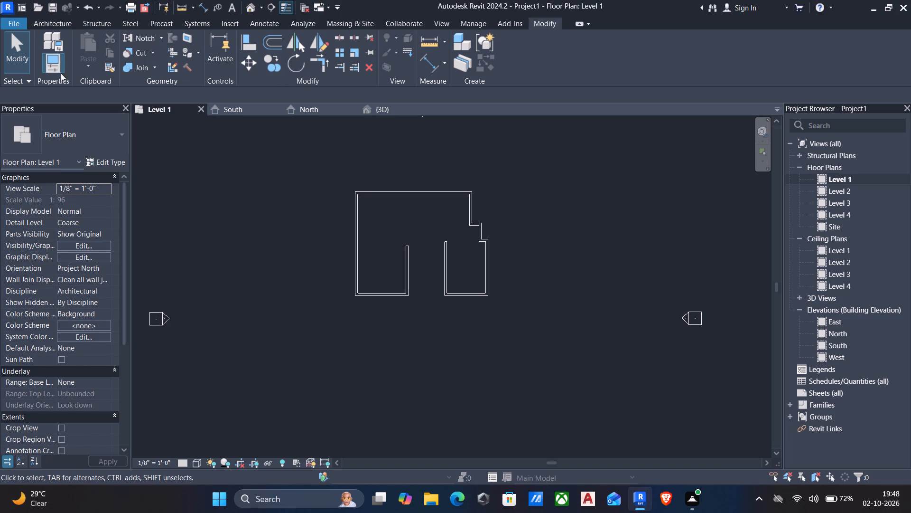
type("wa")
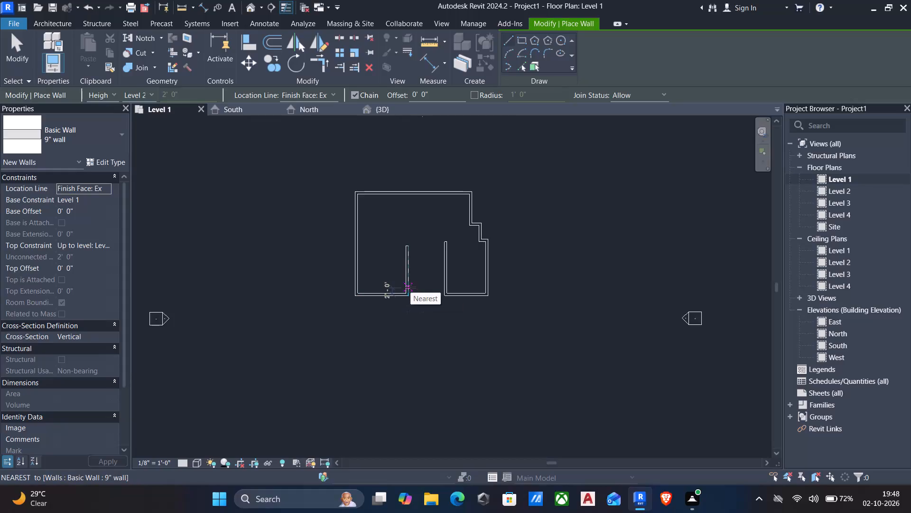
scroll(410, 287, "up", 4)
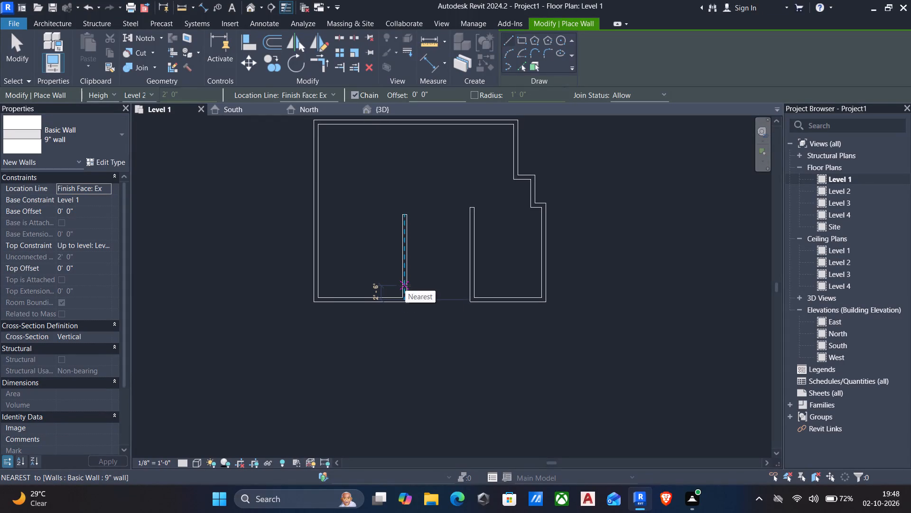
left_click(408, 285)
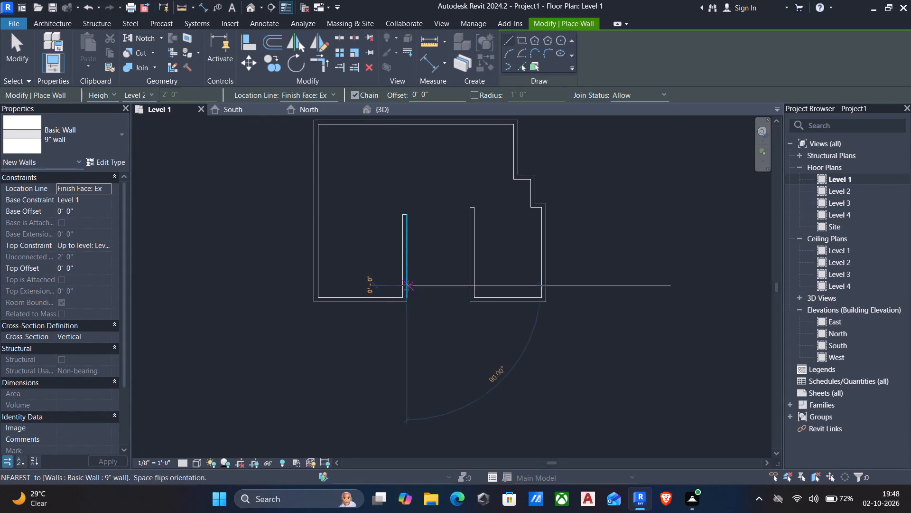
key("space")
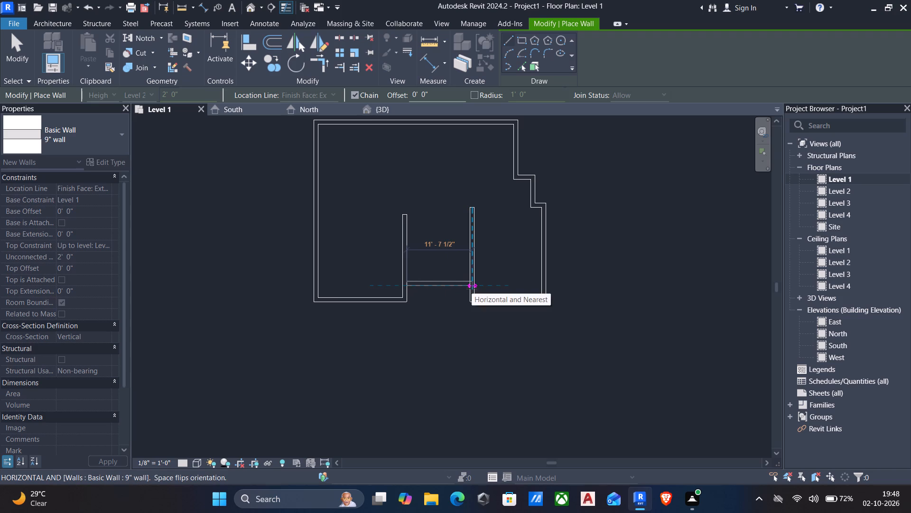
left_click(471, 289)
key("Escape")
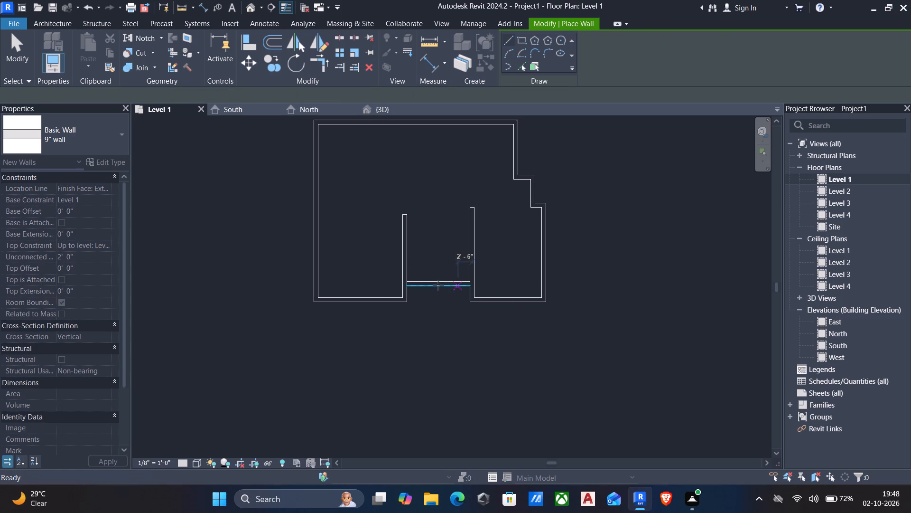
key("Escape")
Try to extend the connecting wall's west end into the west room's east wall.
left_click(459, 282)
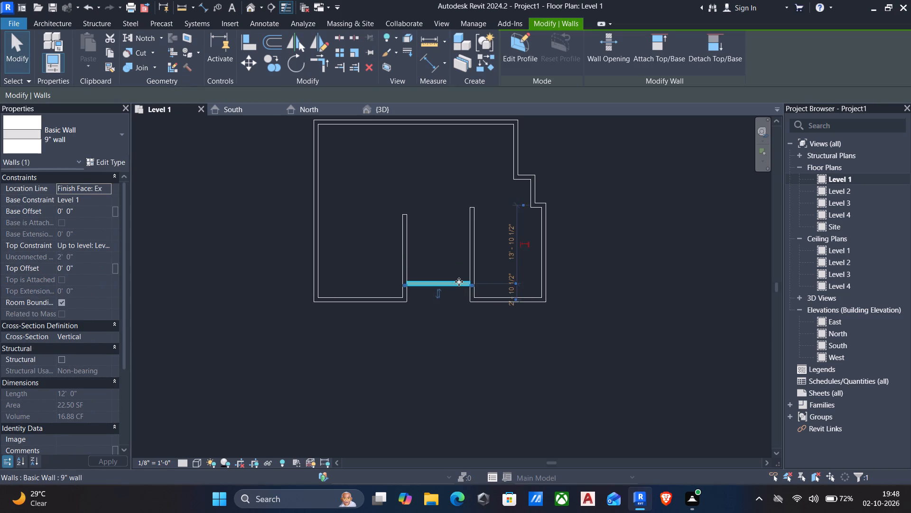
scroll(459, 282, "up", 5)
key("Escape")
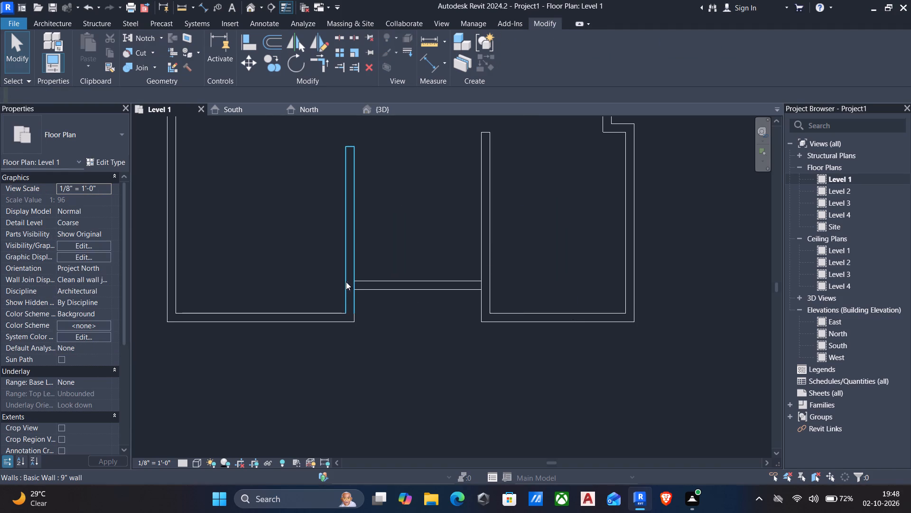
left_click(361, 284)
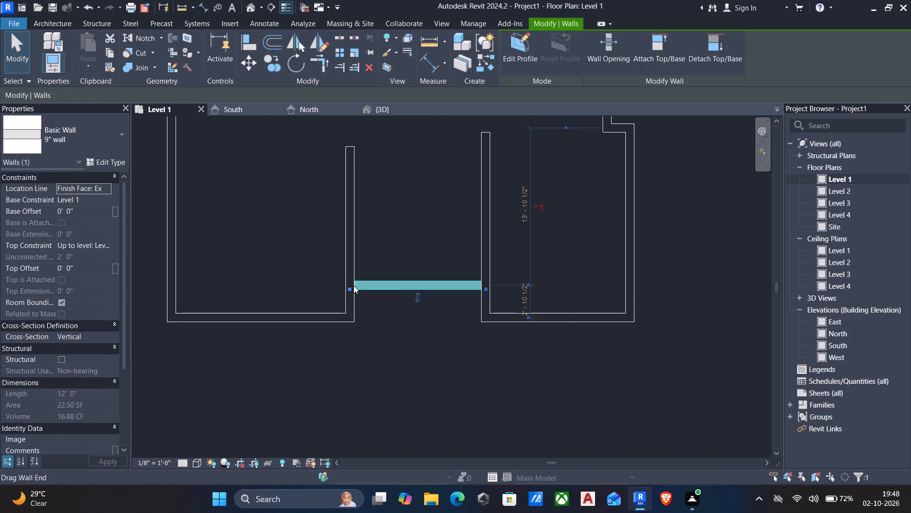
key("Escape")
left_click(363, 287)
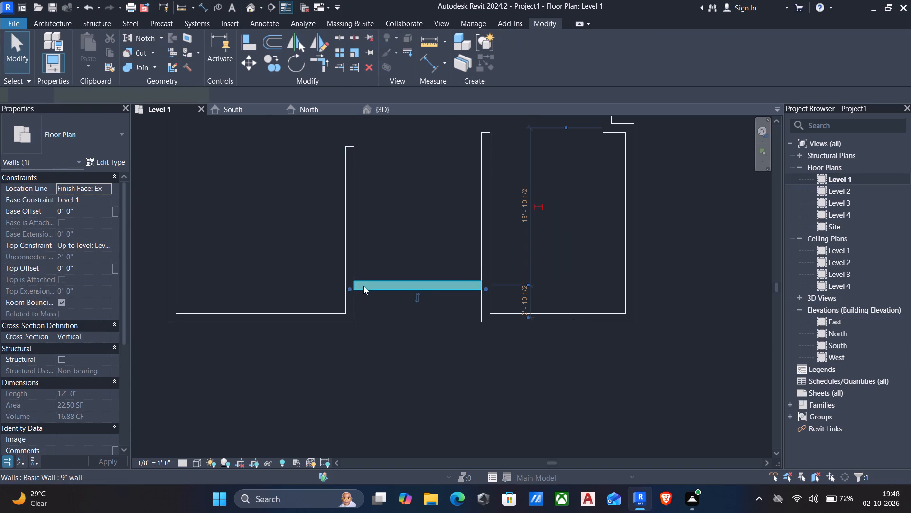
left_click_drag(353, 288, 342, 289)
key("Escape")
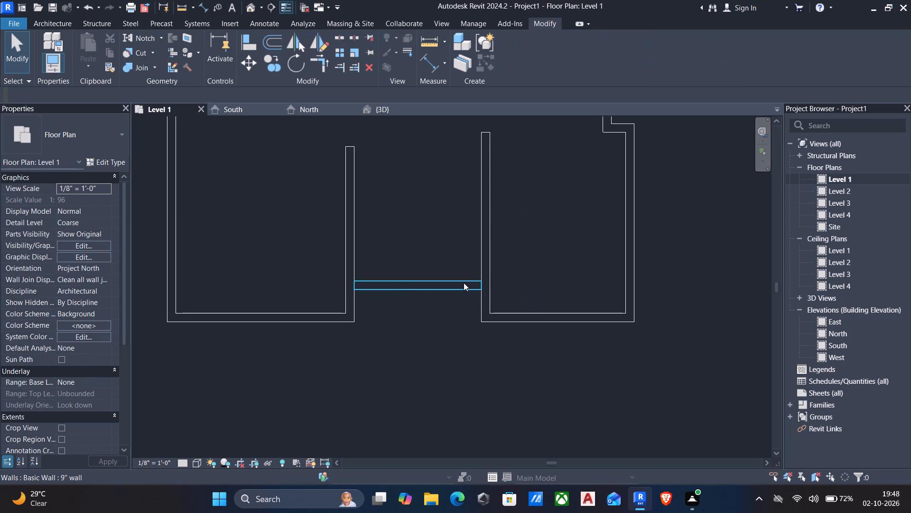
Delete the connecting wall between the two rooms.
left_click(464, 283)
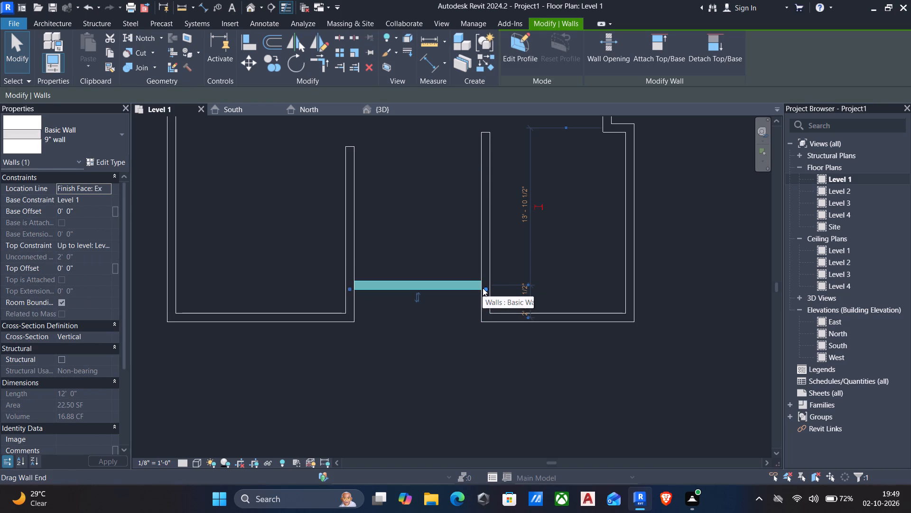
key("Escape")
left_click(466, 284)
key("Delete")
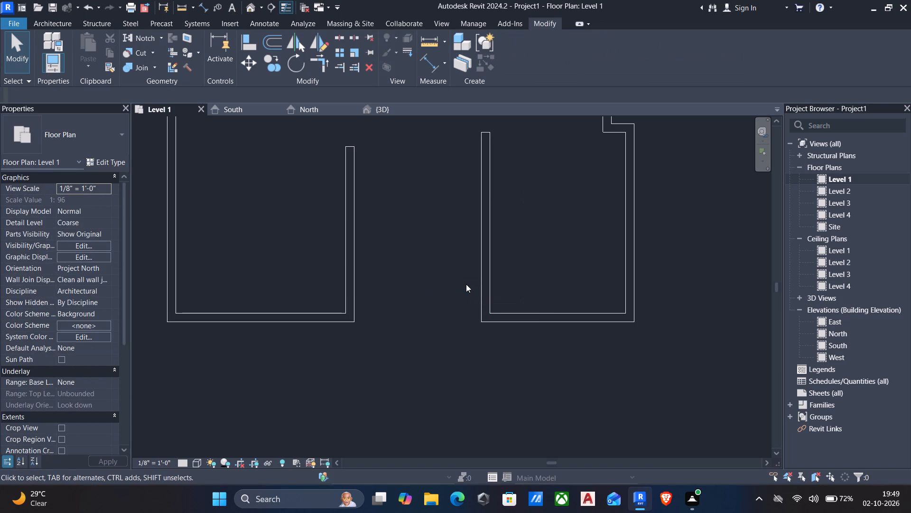
Draw a 9" wall across the gap between the two rooms, about 3' north of their south walls, spanning 12' to the far wall face.
type("wa")
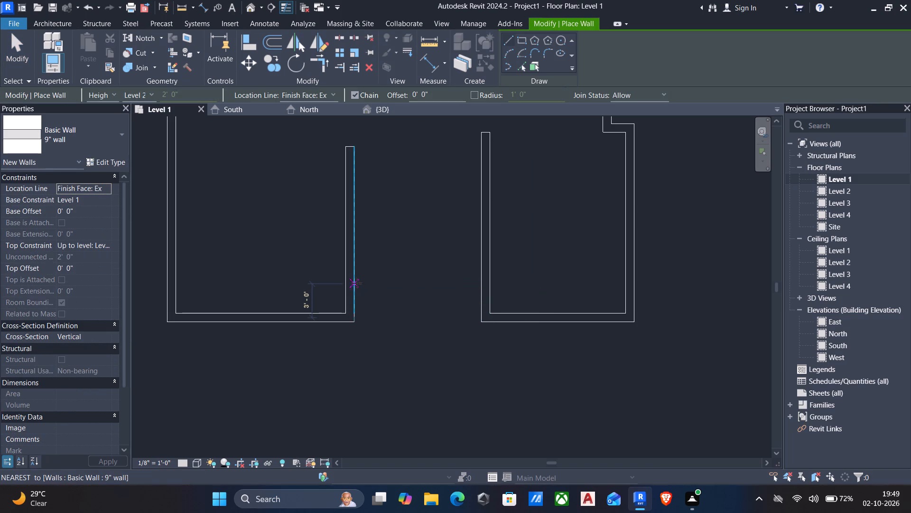
left_click(353, 283)
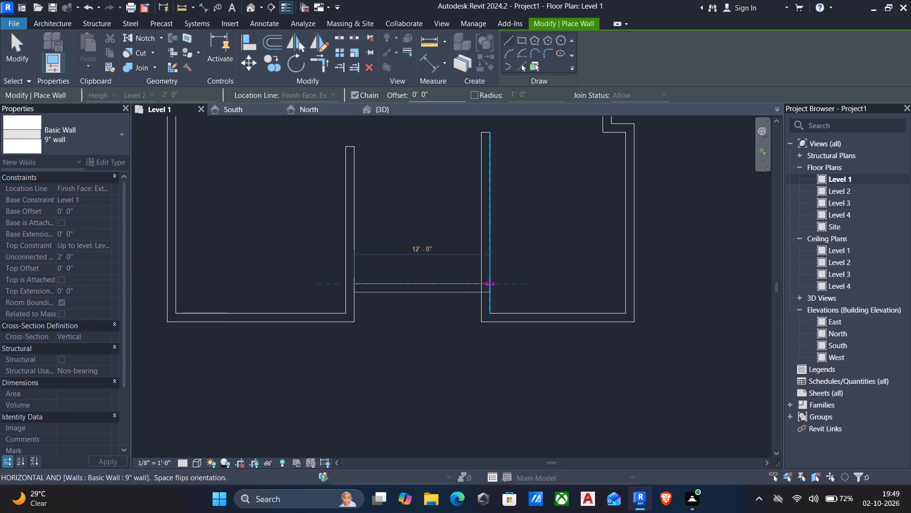
left_click(484, 283)
key("Escape")
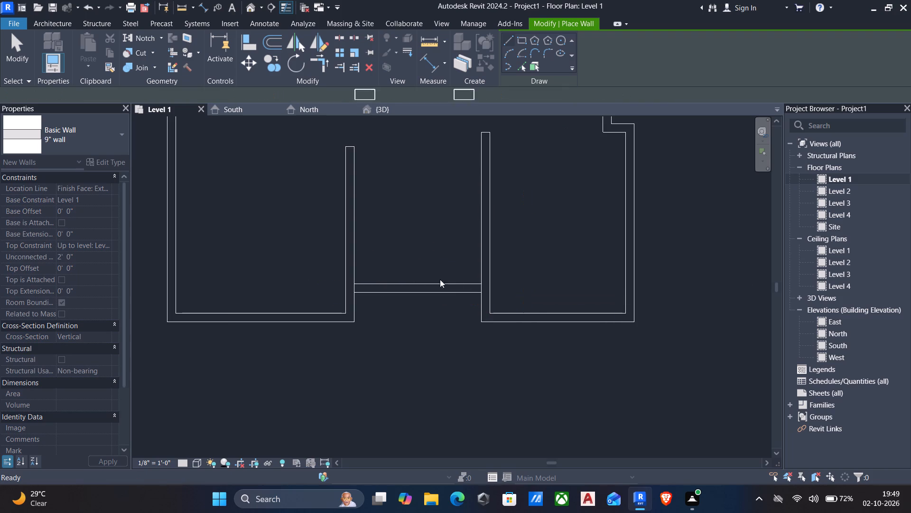
key("Escape")
In the 3D view, set the top constraint of the connecting wall between the two rooms to Level 3.
scroll(348, 223, "down", 3)
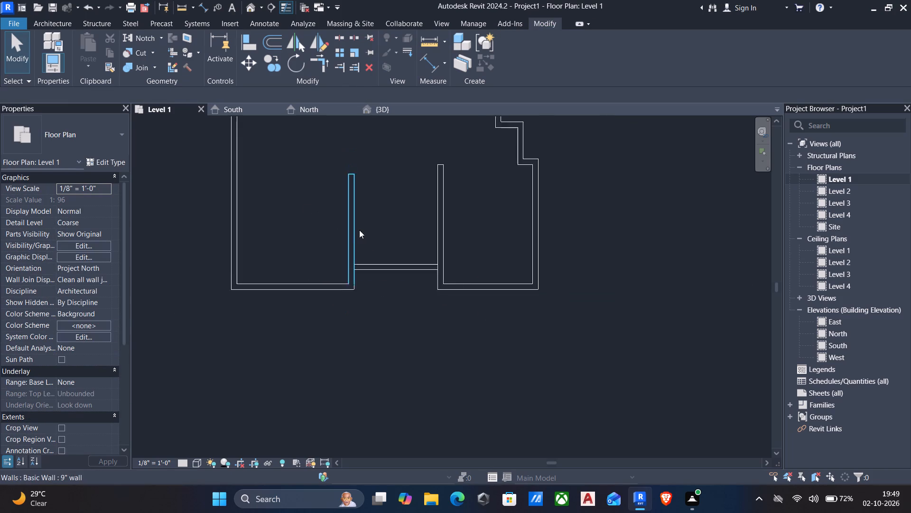
scroll(359, 230, "down", 1)
left_click(384, 109)
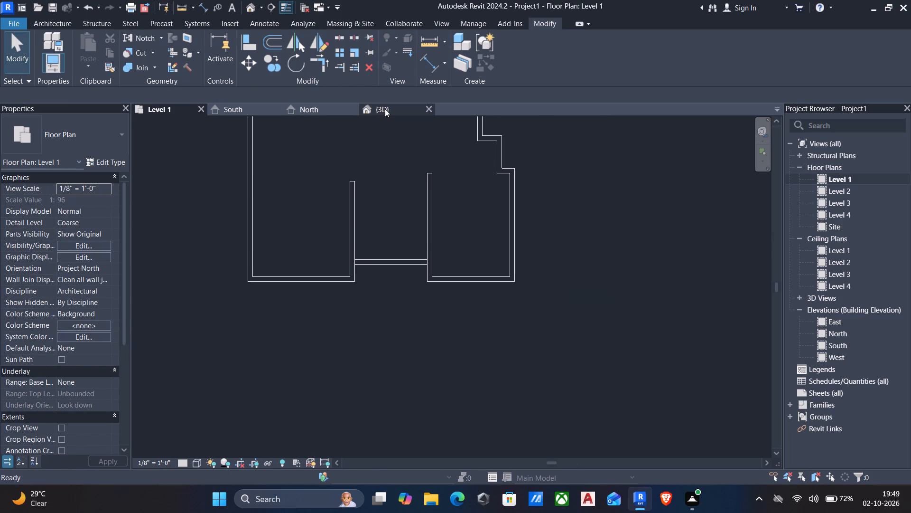
scroll(353, 192, "down", 3)
middle_click_drag(352, 214, 340, 220)
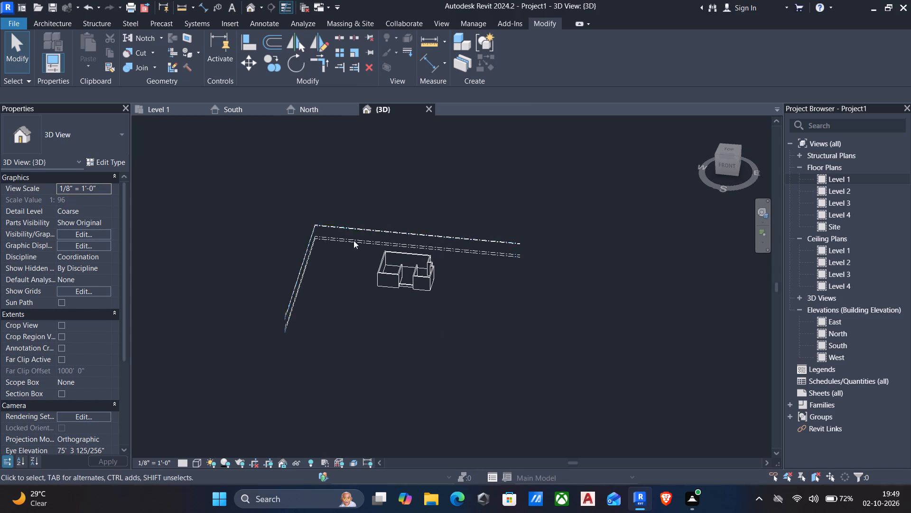
left_click(405, 284)
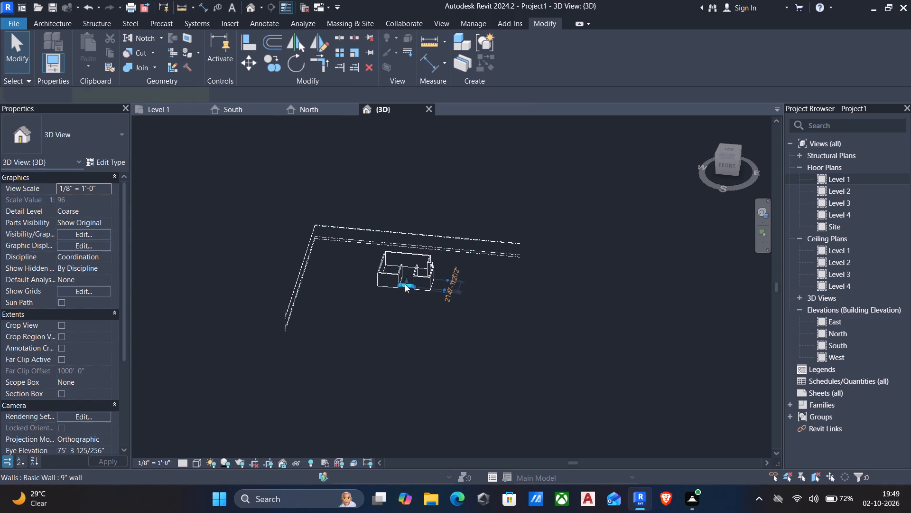
left_click(108, 241)
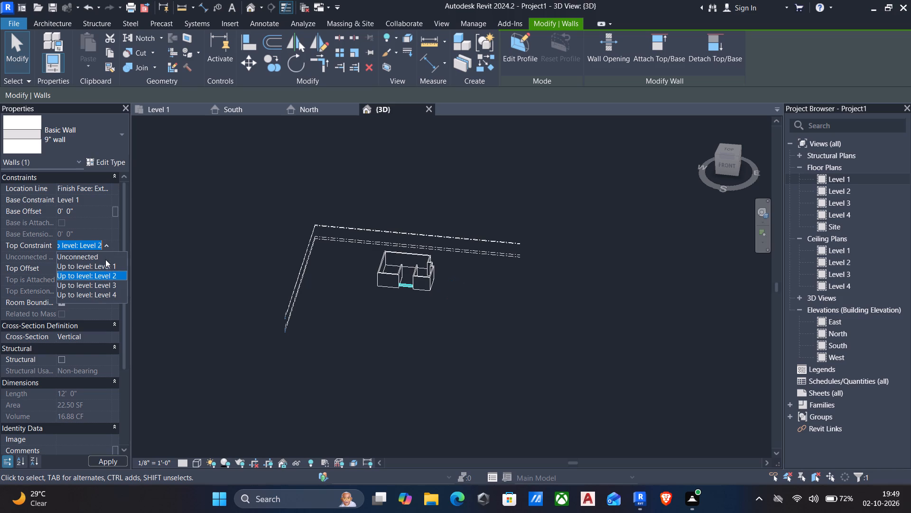
left_click(102, 280)
key("Escape")
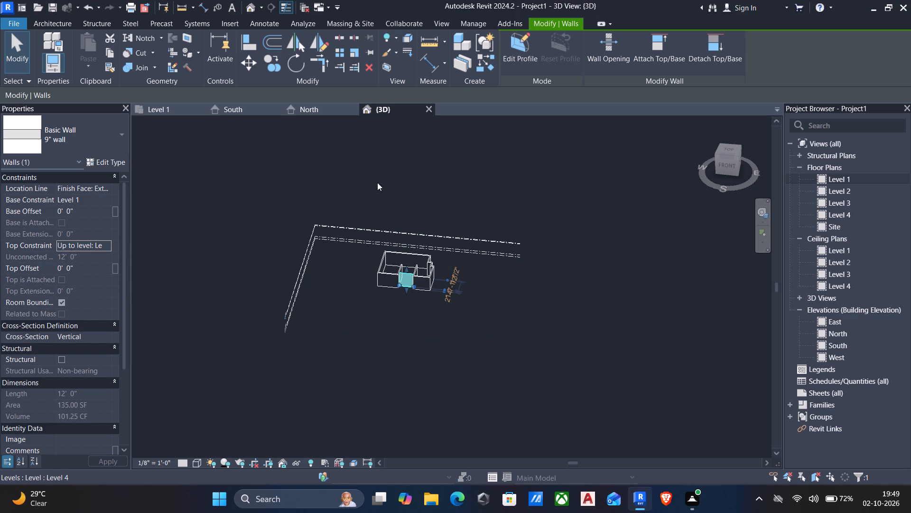
On the Level 1 plan, start a new wall using the Curtain Wall 1 type.
left_click(154, 106)
scroll(372, 262, "up", 4)
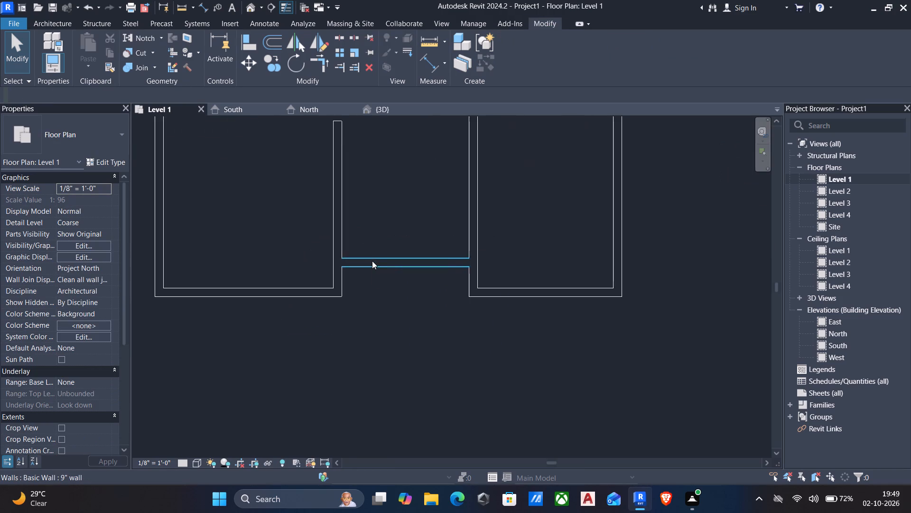
scroll(372, 261, "down", 8)
middle_click_drag(372, 261, 363, 266)
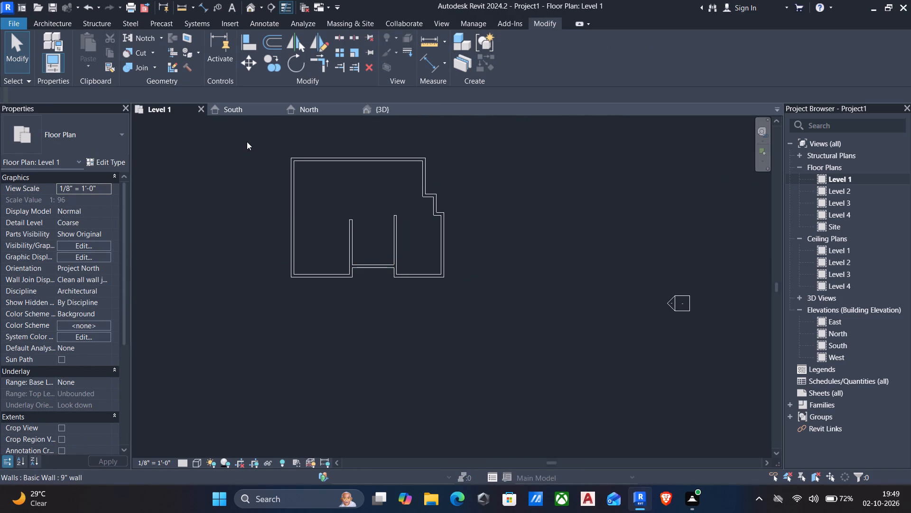
middle_click_drag(302, 192, 316, 221)
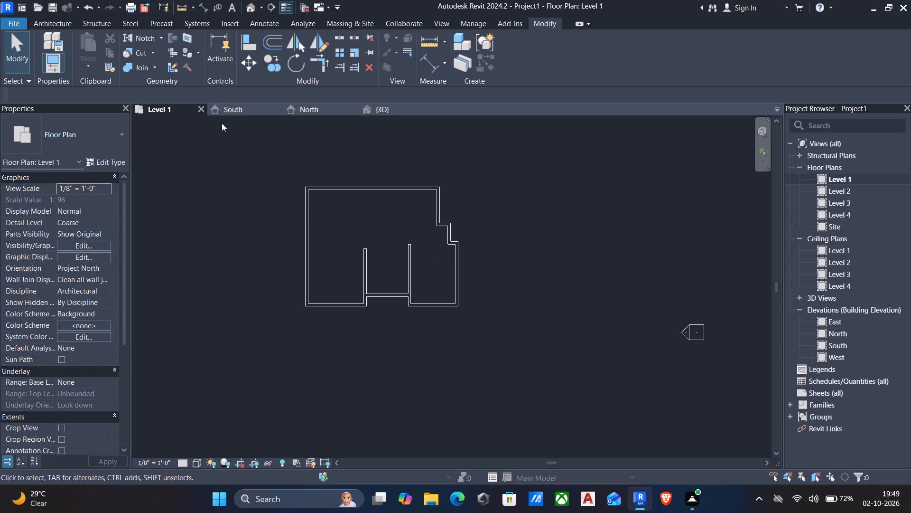
type("wa")
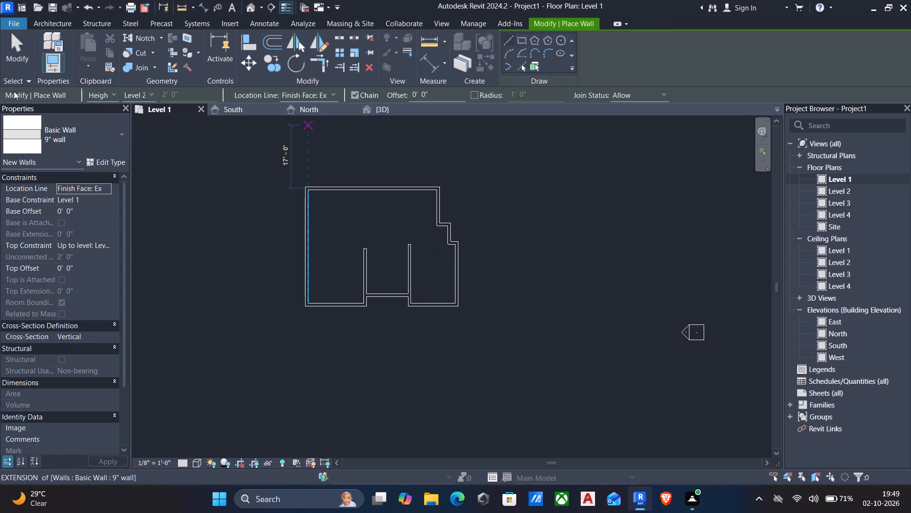
left_click(105, 136)
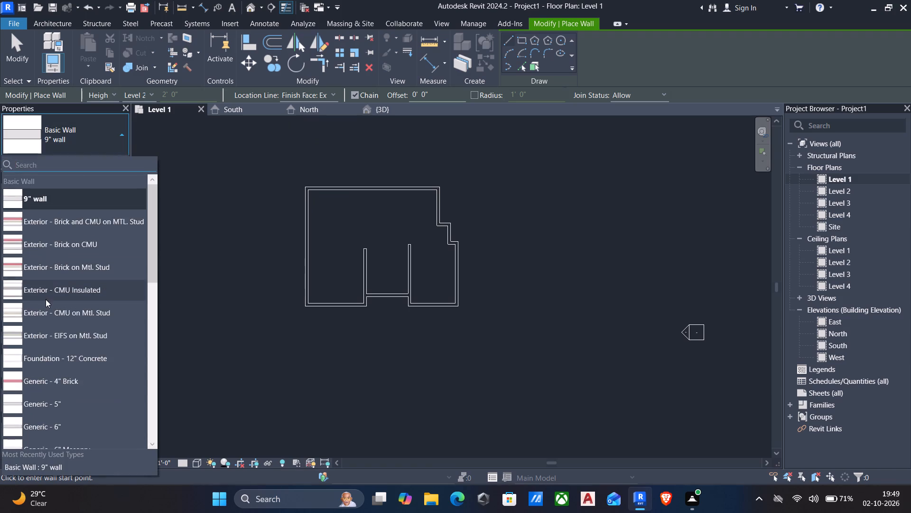
scroll(46, 302, "down", 12)
left_click(46, 335)
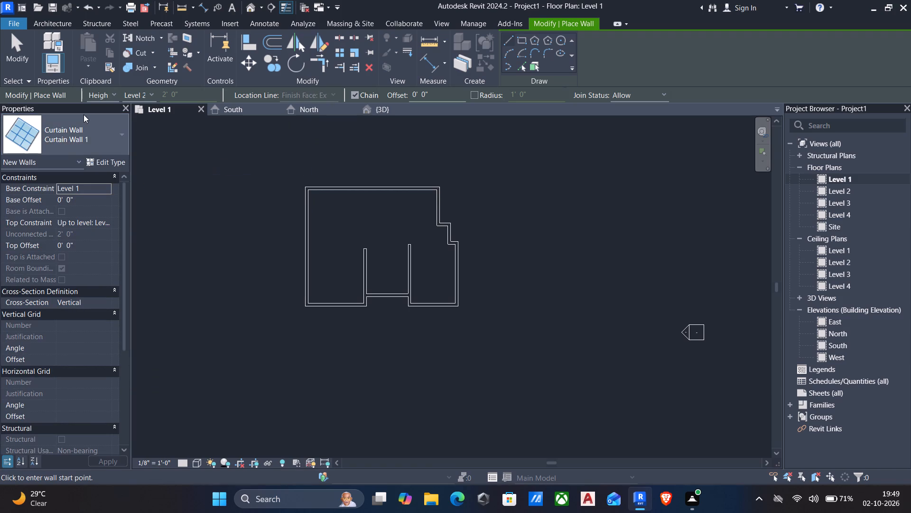
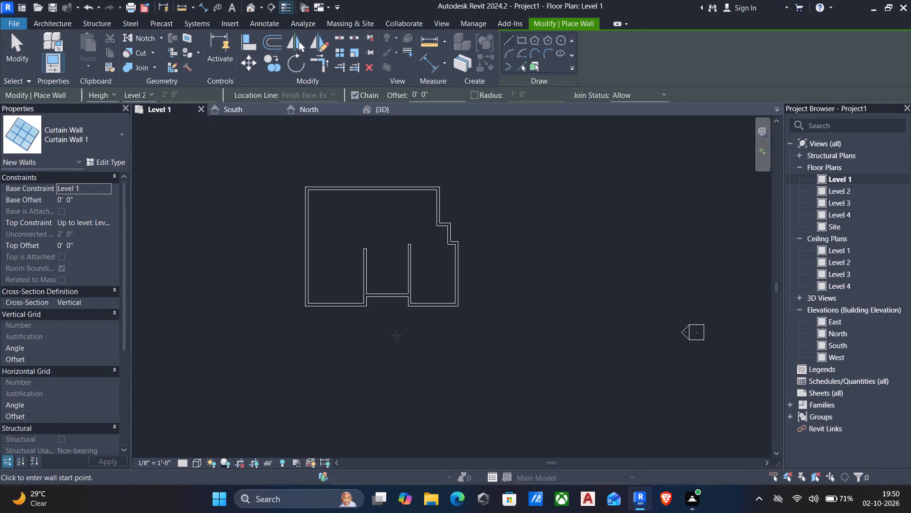
Cancel the curtain wall placement and delete the south walls of the west and east rooms.
key("Escape")
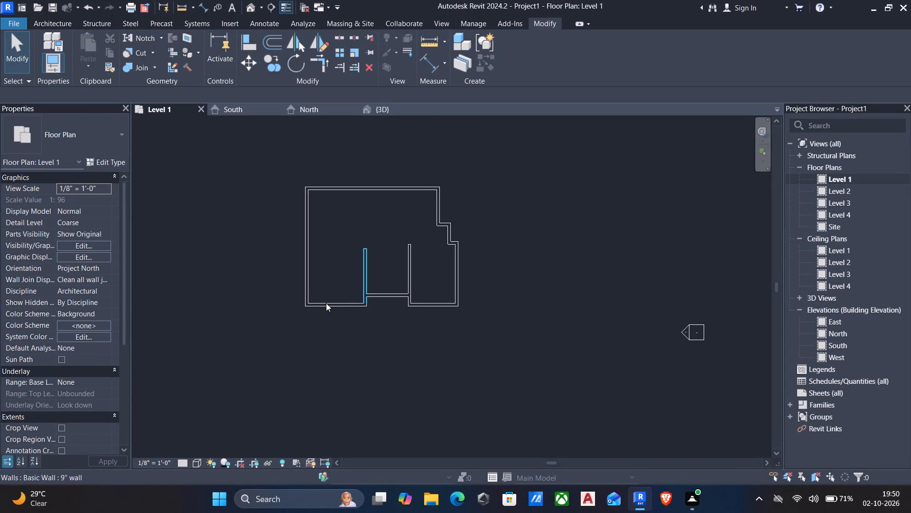
left_click(326, 303)
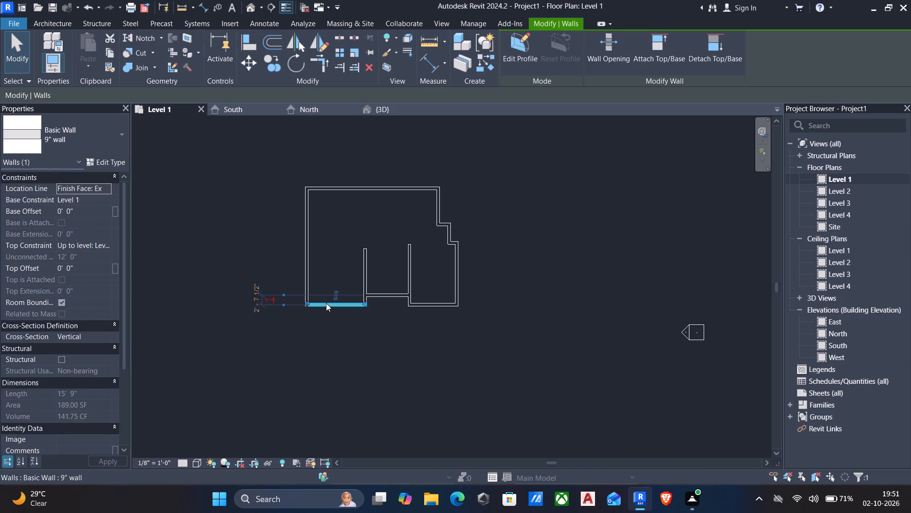
key("Delete")
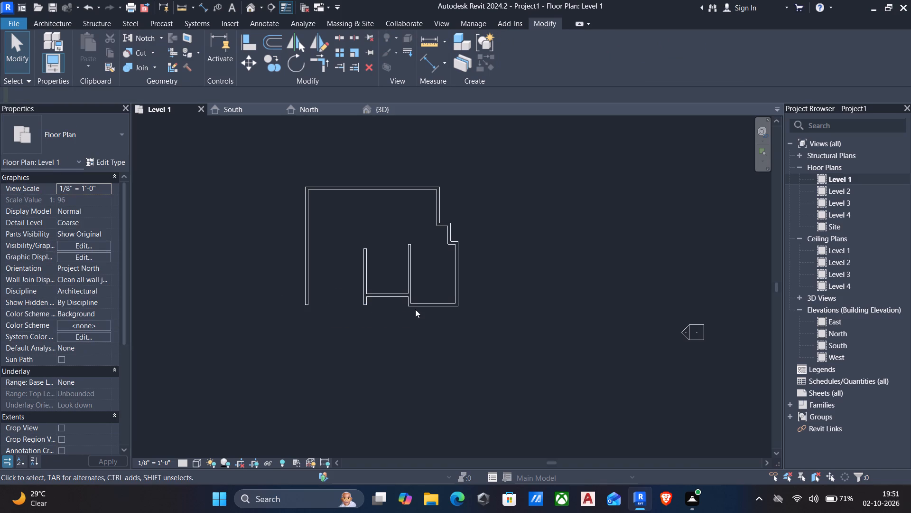
left_click(419, 304)
key("Delete")
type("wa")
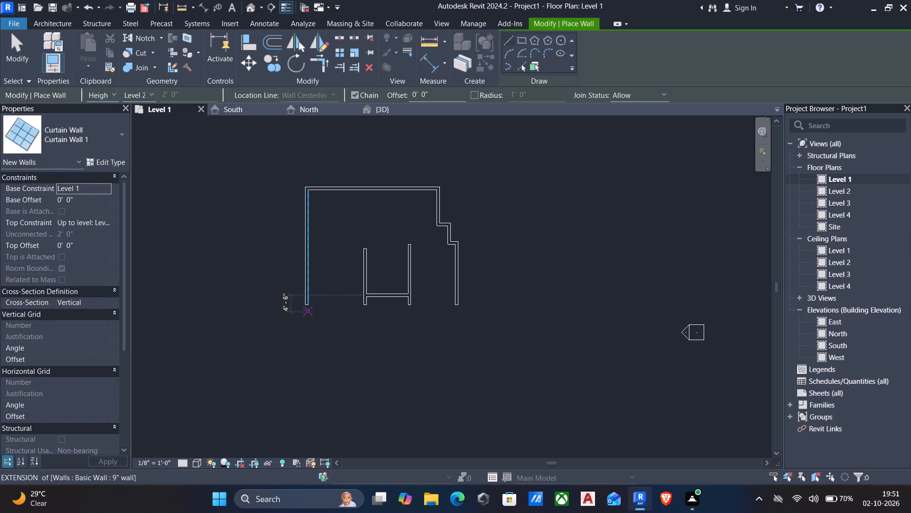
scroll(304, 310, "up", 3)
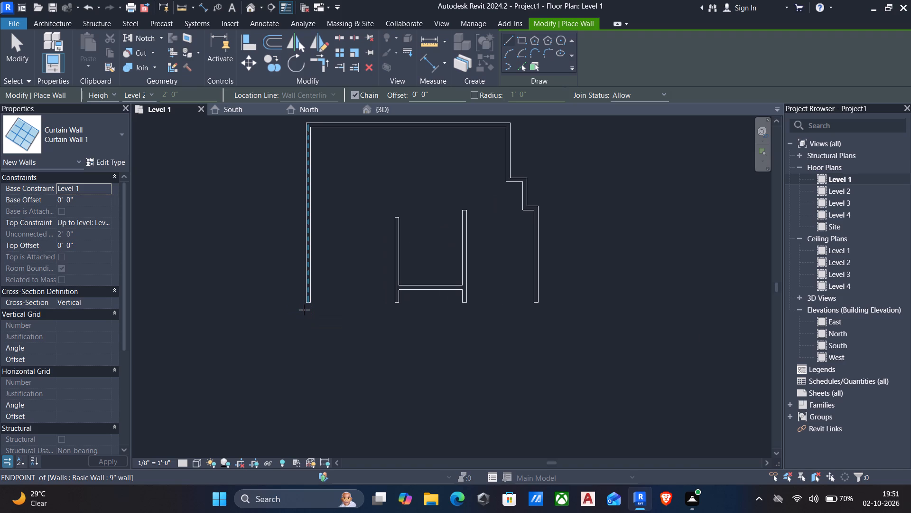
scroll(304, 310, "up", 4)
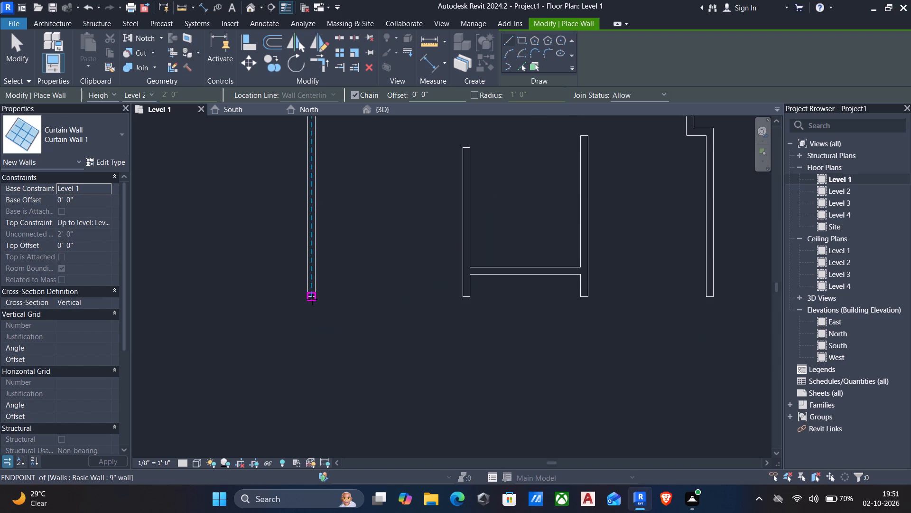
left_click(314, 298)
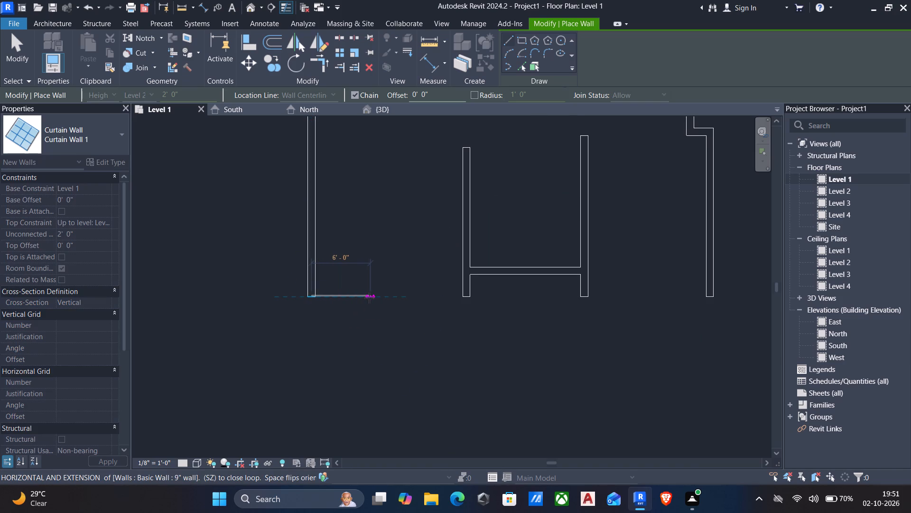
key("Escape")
Change the type for the new wall from Curtain Wall 1 to the 9" wall.
left_click(114, 142)
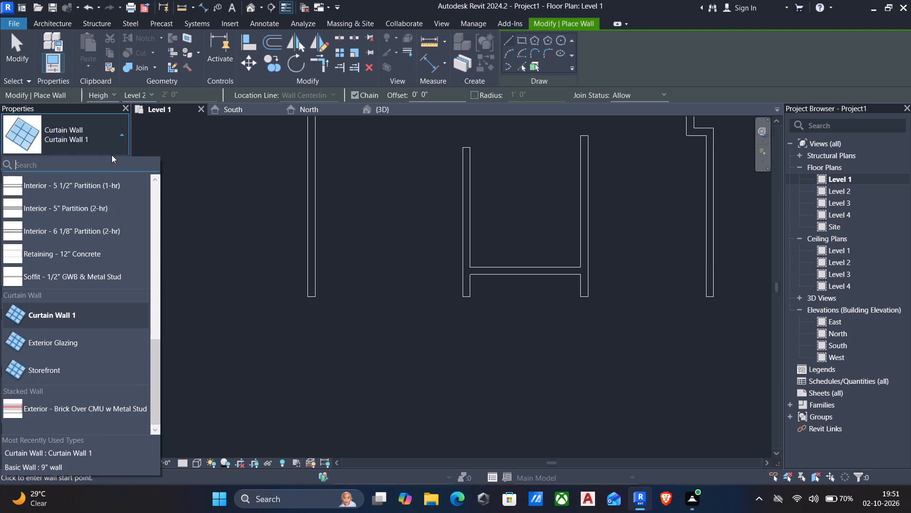
scroll(80, 241, "up", 8)
scroll(80, 241, "down", 1)
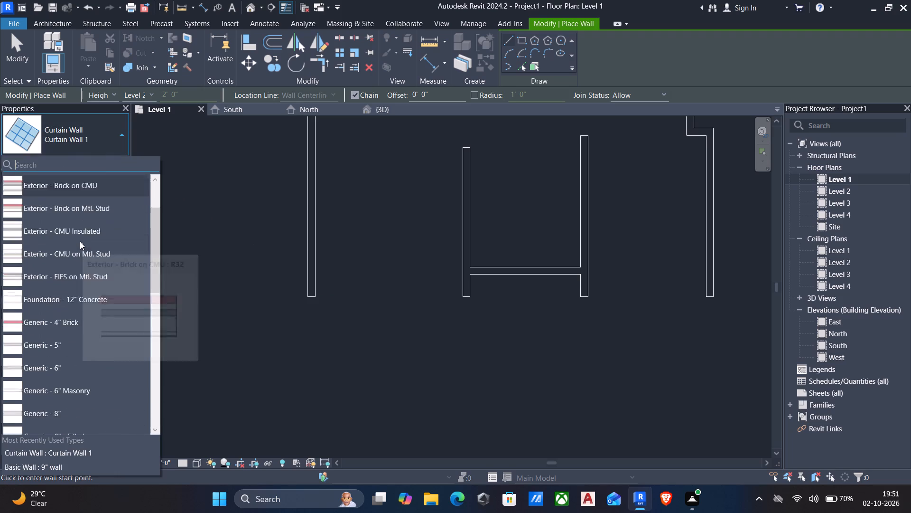
scroll(80, 241, "down", 3)
scroll(71, 266, "up", 6)
left_click(73, 203)
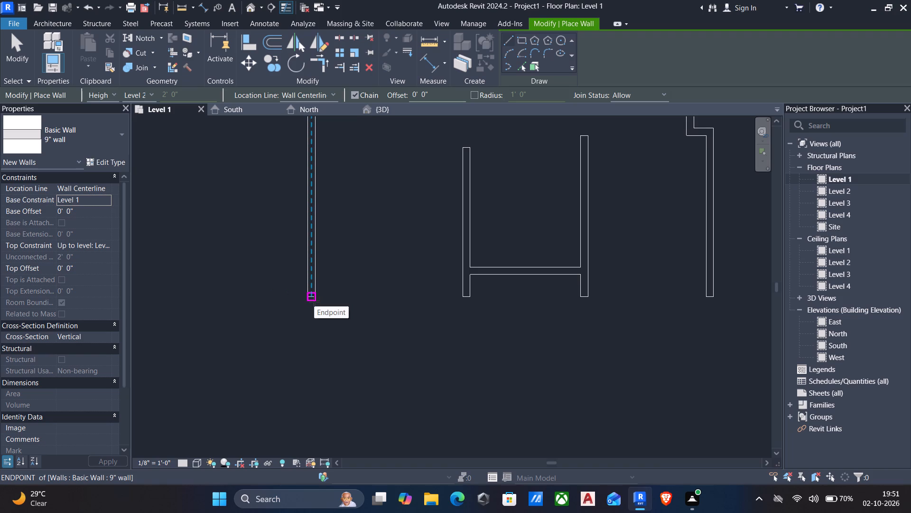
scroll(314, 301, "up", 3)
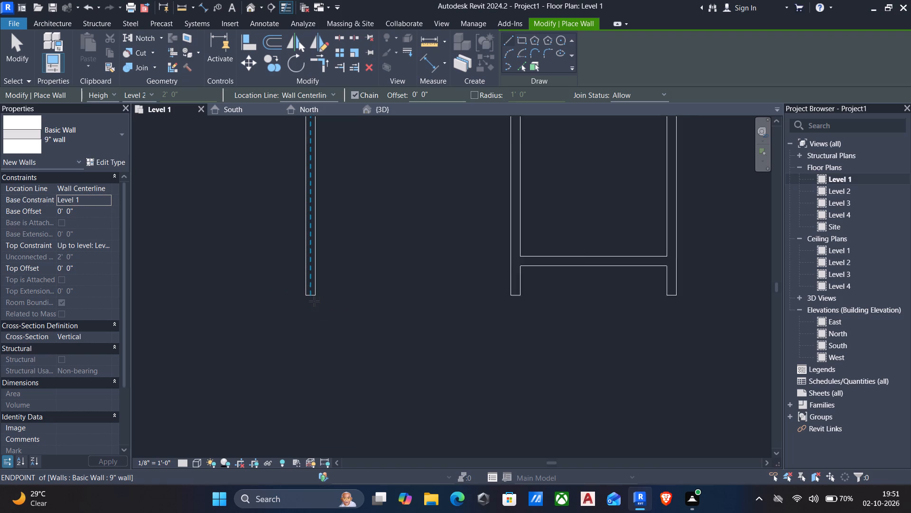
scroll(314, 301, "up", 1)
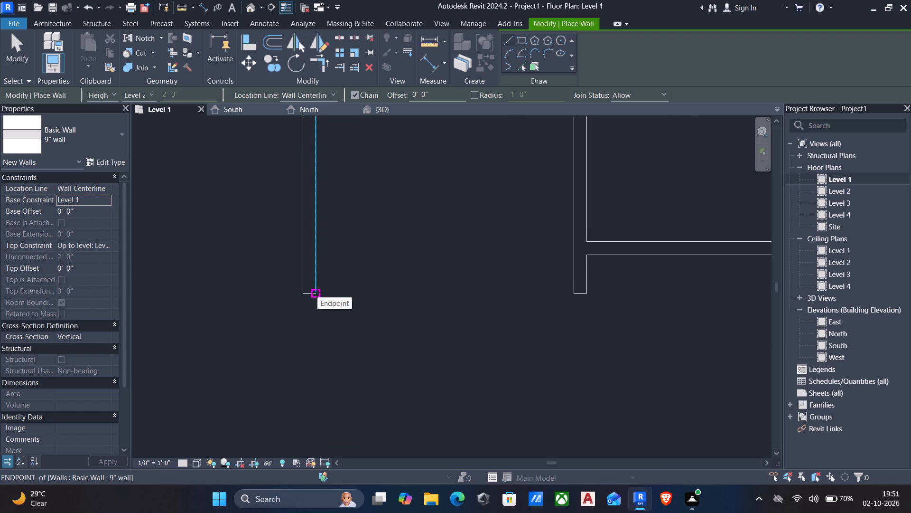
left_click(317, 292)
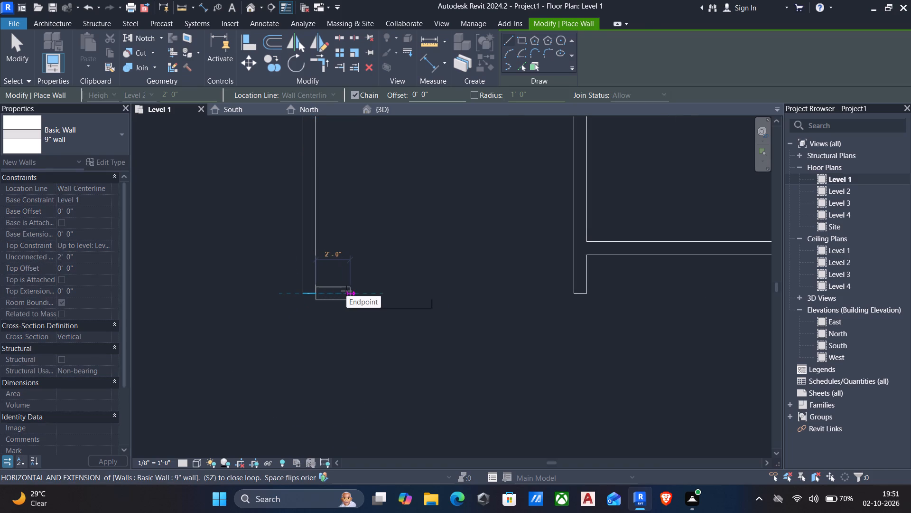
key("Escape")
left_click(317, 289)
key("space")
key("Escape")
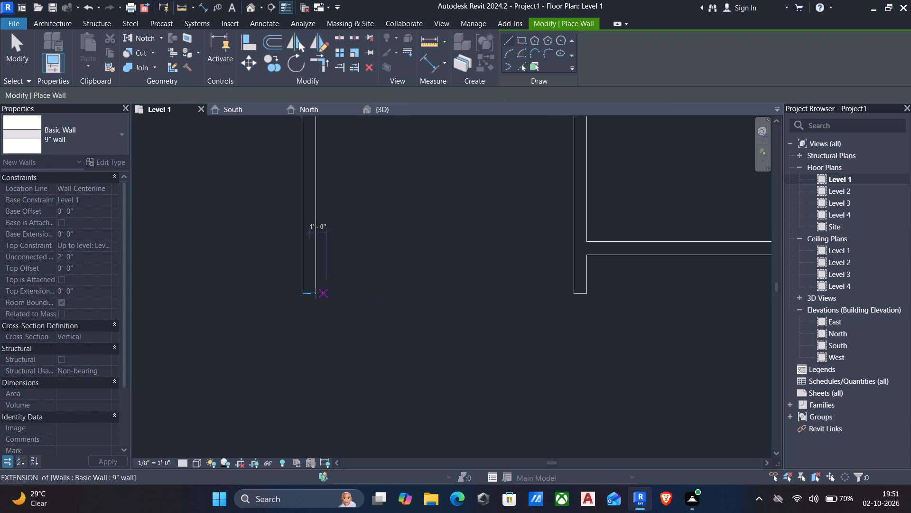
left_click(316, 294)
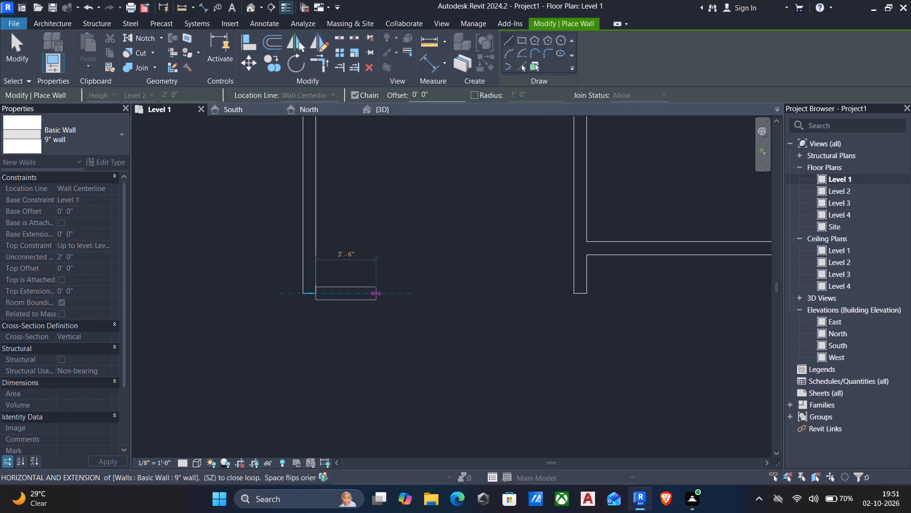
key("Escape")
With the location line at Finish Face: Exterior, draw walls from the west wall's inner south corner, 3' east and about 3' south.
left_click(337, 95)
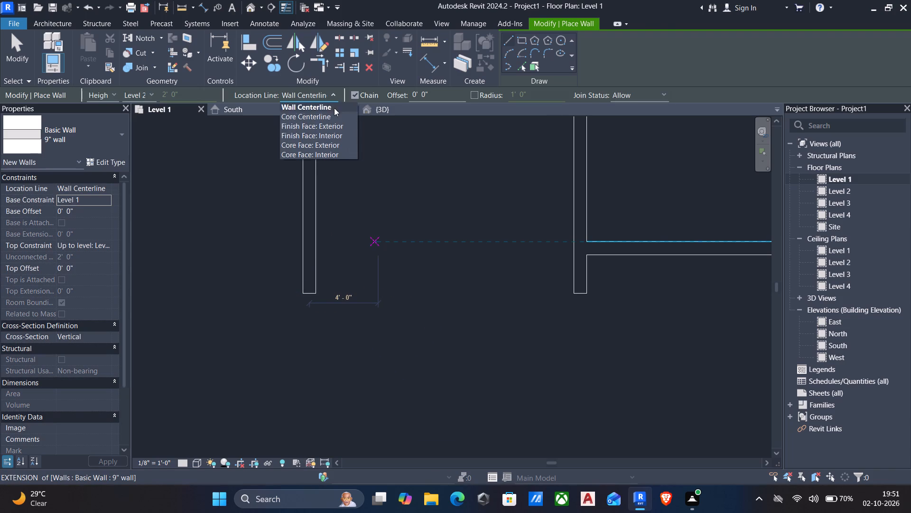
left_click(315, 124)
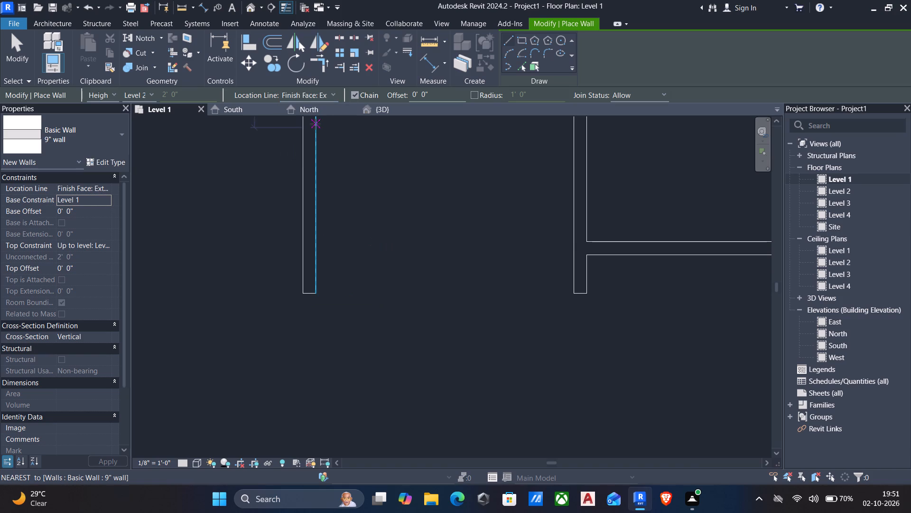
left_click(316, 294)
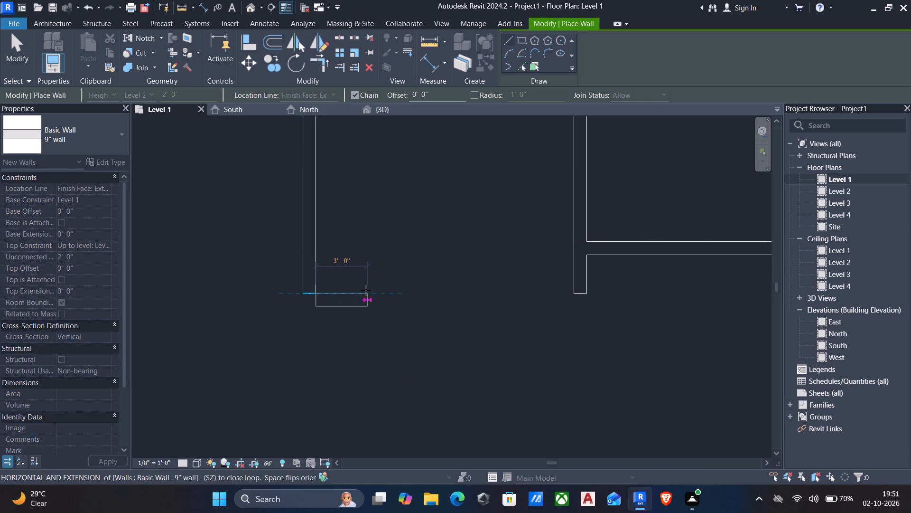
key("space")
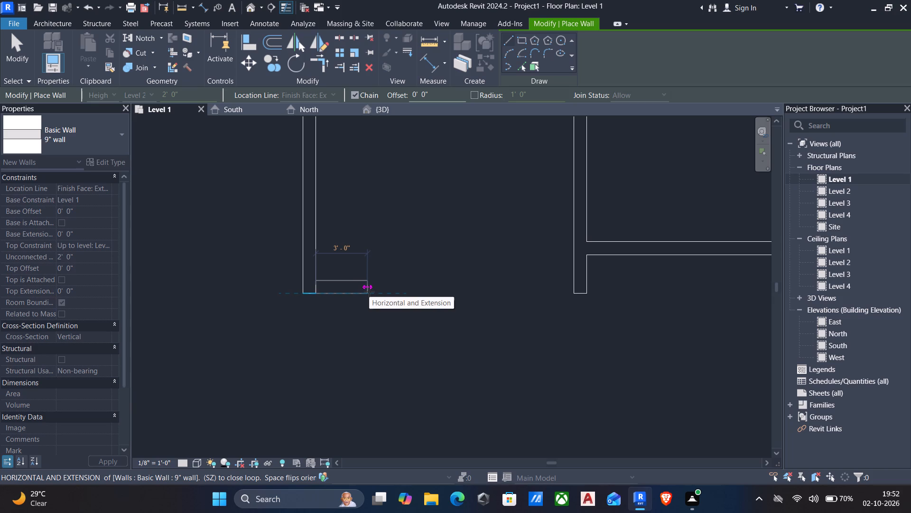
left_click(369, 292)
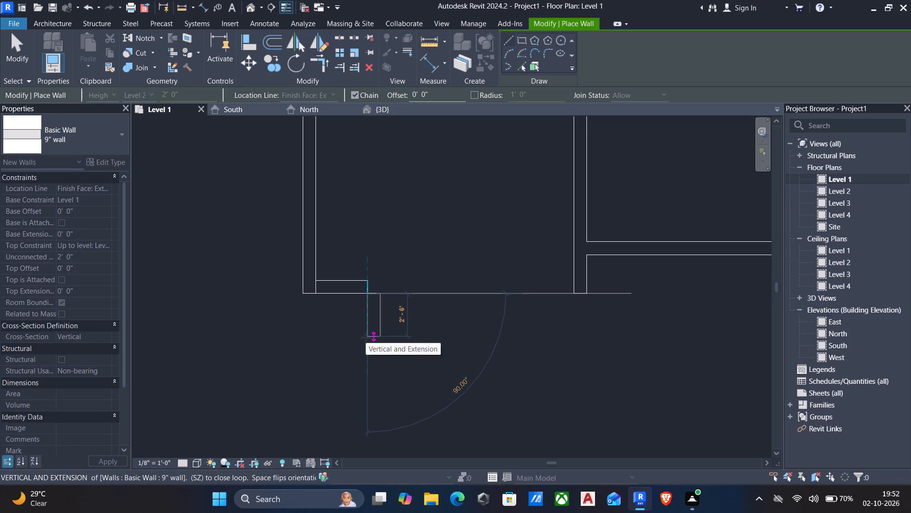
left_click(363, 343)
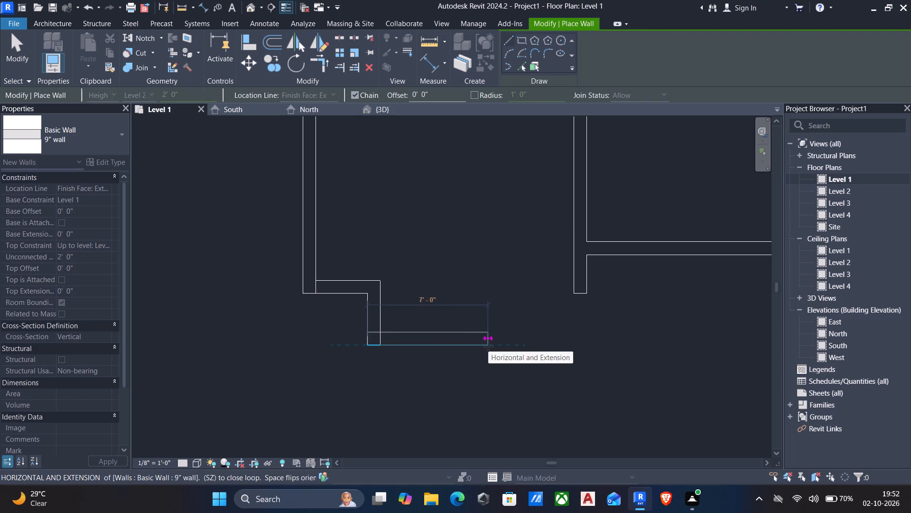
key("Escape")
Draw the bay's matching east side, about 3' west and 3' south from the room's east wall, and close its south front.
left_click(573, 294)
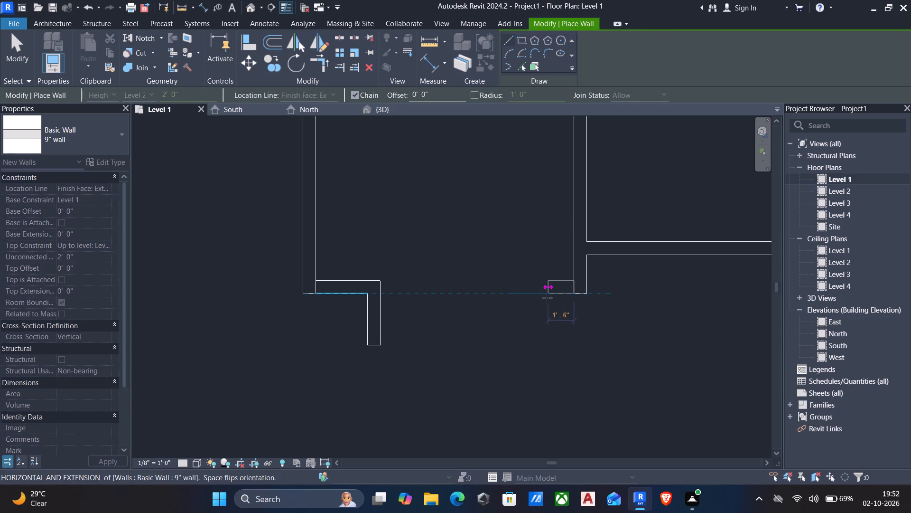
left_click(521, 298)
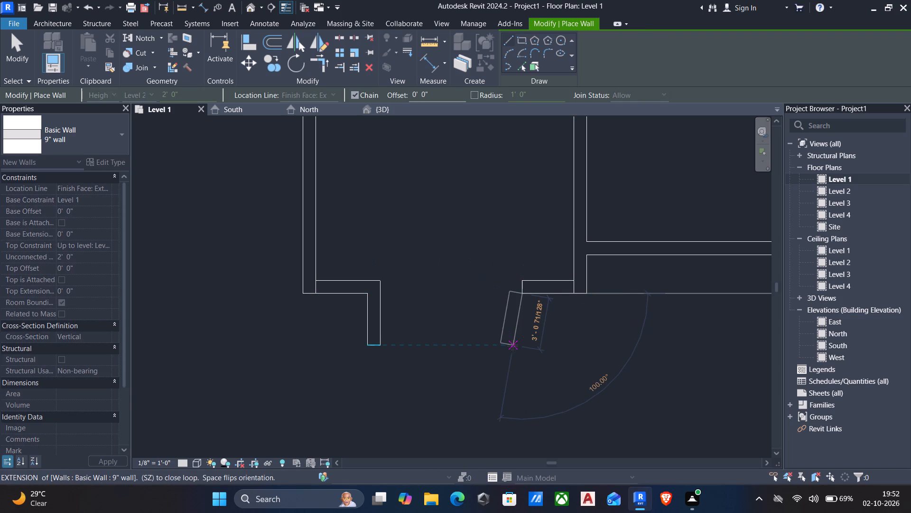
left_click(518, 345)
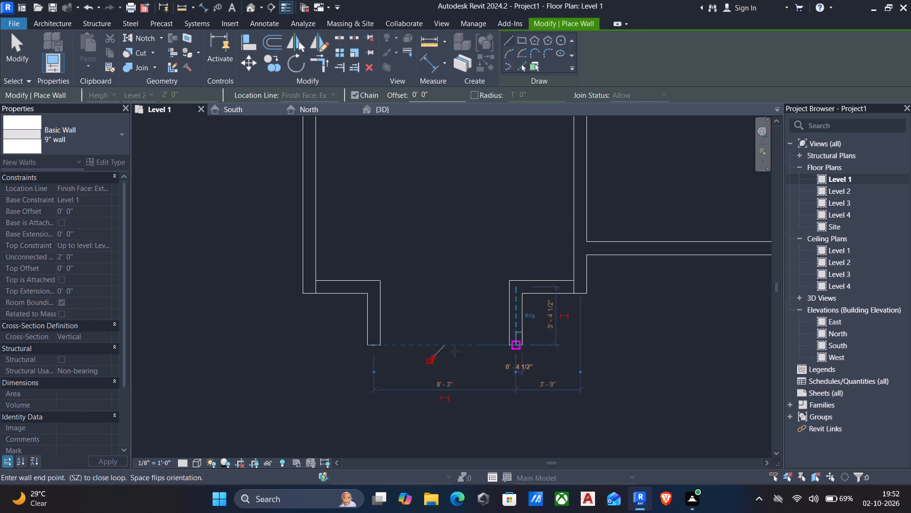
left_click(382, 349)
key("Escape")
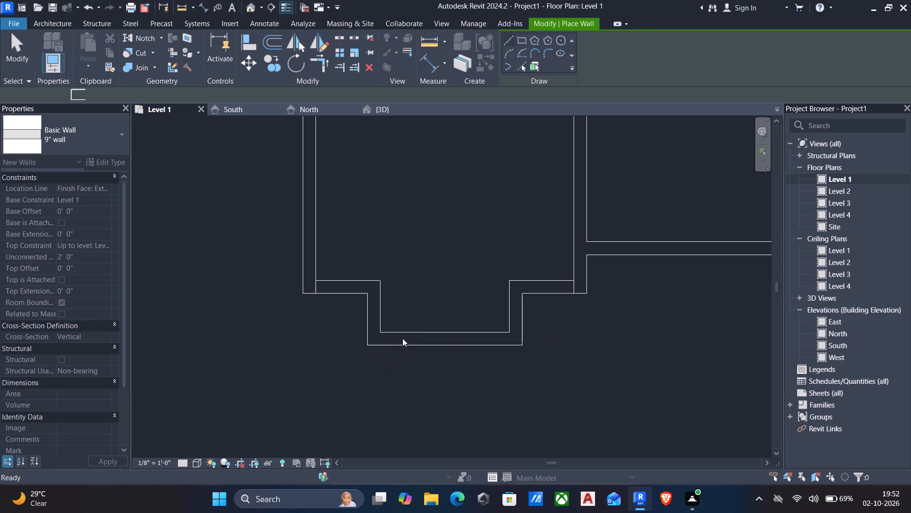
key("Escape")
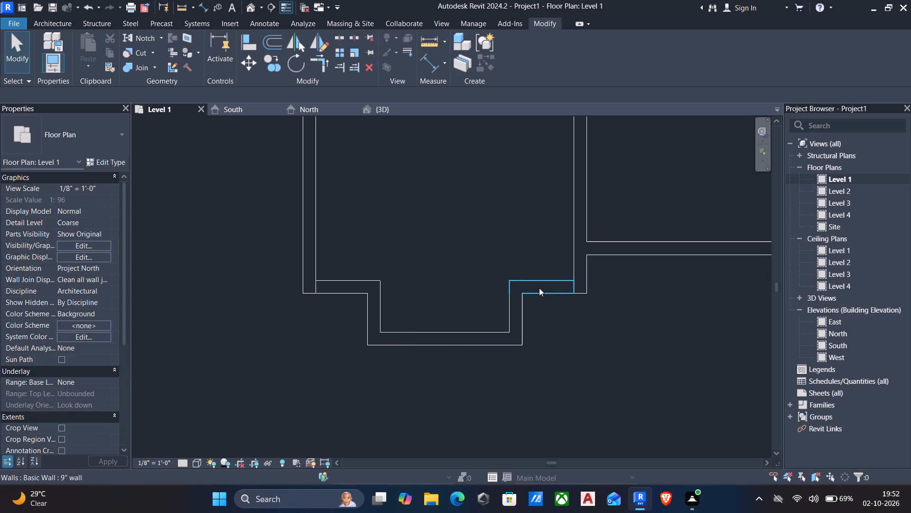
In the 3D view, set the top constraint of the five new bay walls to Level 3.
left_click_drag(262, 249, 586, 384)
left_click(381, 109)
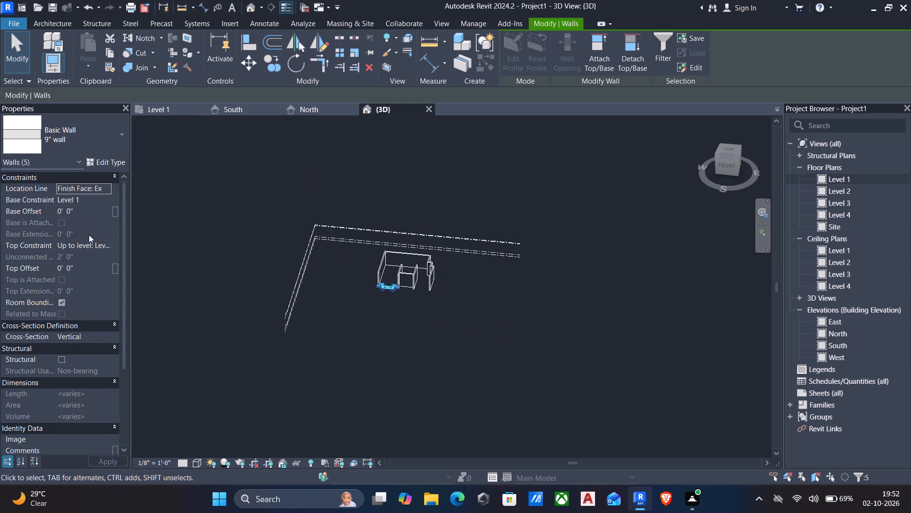
left_click(108, 243)
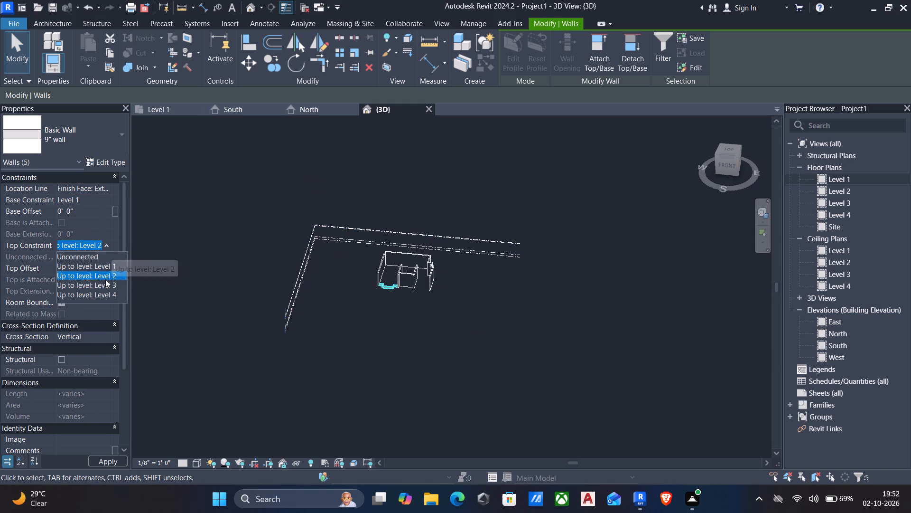
left_click(104, 281)
key("Escape")
Examine the new bay walls in 3D and the overall wall layout on the Level 1 plan.
scroll(408, 246, "up", 2)
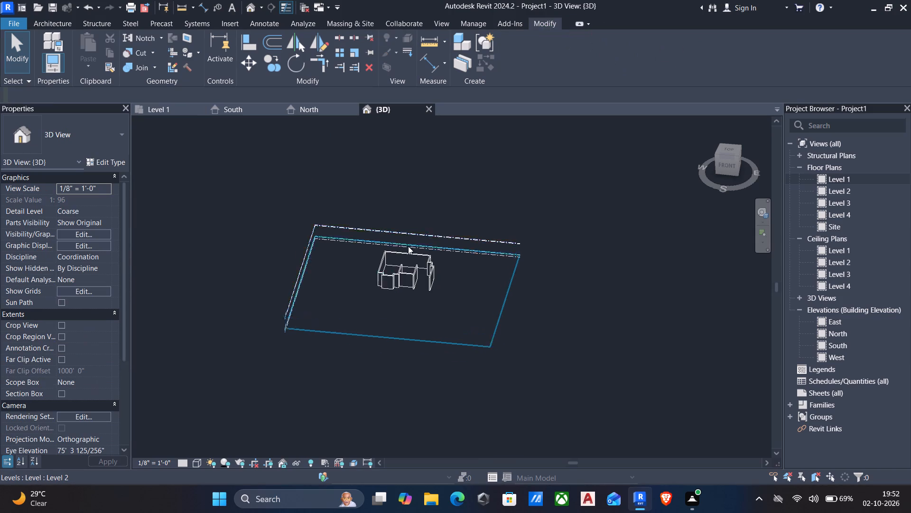
scroll(408, 246, "up", 7)
scroll(520, 294, "up", 2)
middle_click(520, 296)
middle_click_drag(516, 301, 509, 312)
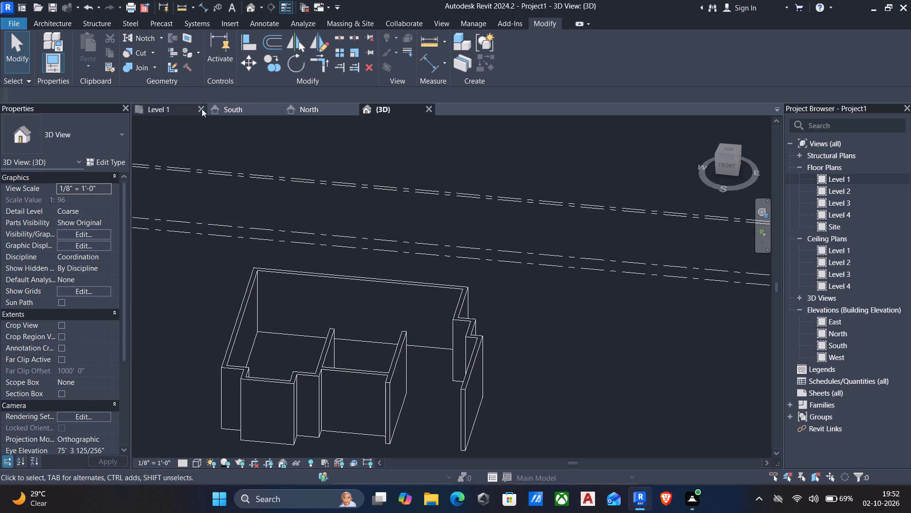
left_click(188, 107)
scroll(487, 239, "down", 2)
middle_click_drag(488, 238, 438, 316)
scroll(442, 314, "down", 1)
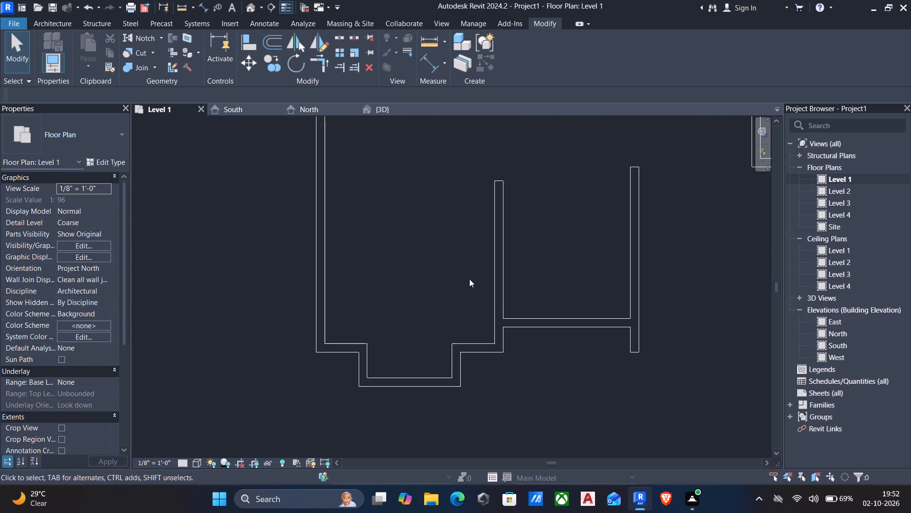
middle_click_drag(479, 239, 431, 339)
scroll(431, 339, "down", 3)
middle_click_drag(489, 224, 356, 179)
middle_click_drag(355, 179, 370, 234)
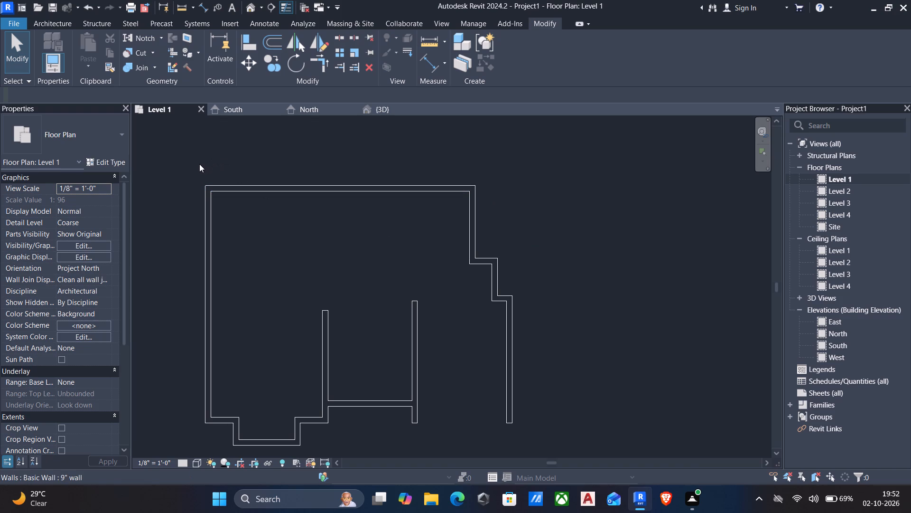
scroll(199, 164, "down", 1)
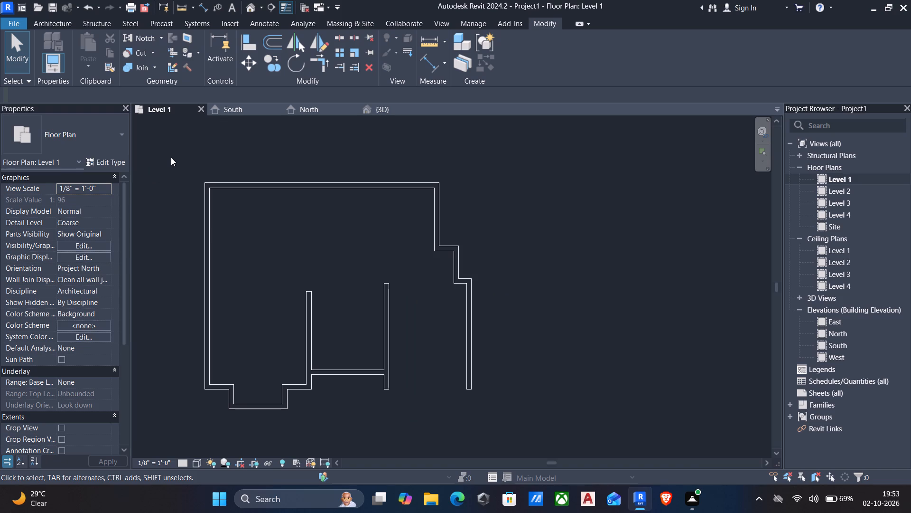
Override the Walls category's cut line colour to black in the Level 1 plan's Visibility/Graphic Overrides.
left_click_drag(171, 157, 508, 430)
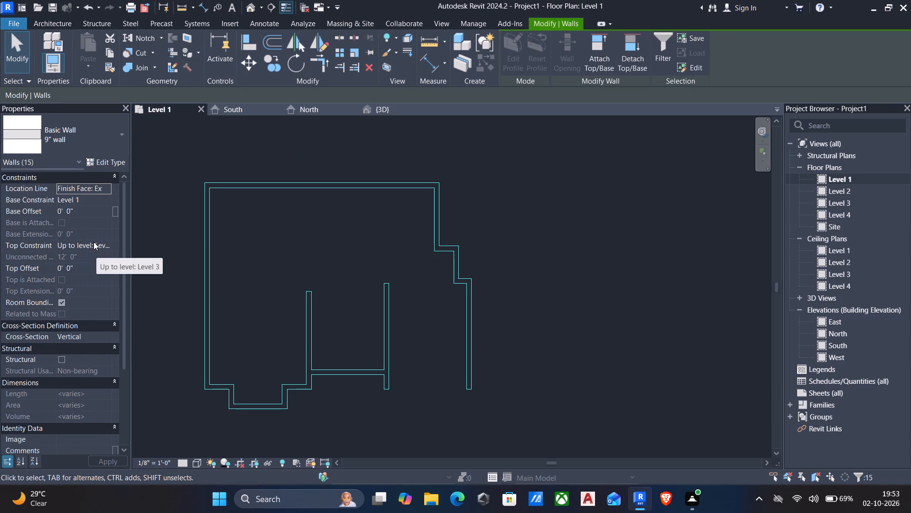
type("vg")
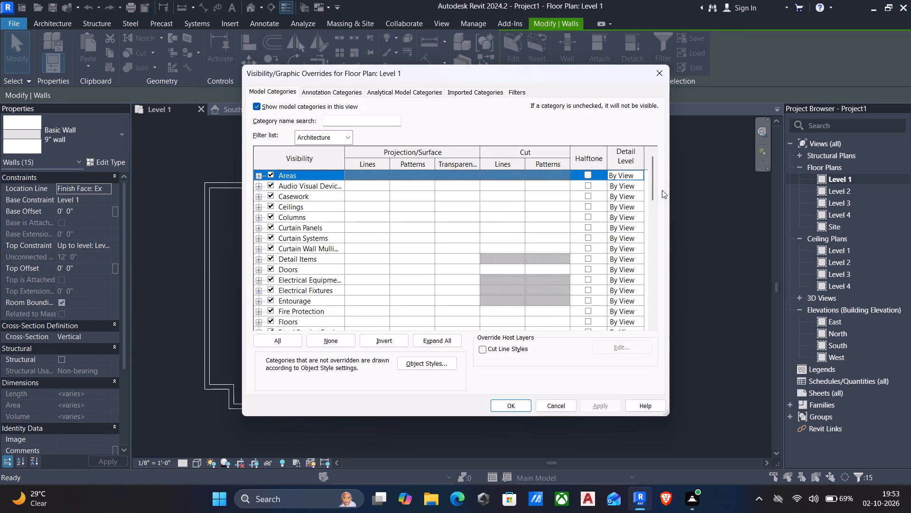
left_click_drag(654, 200, 660, 367)
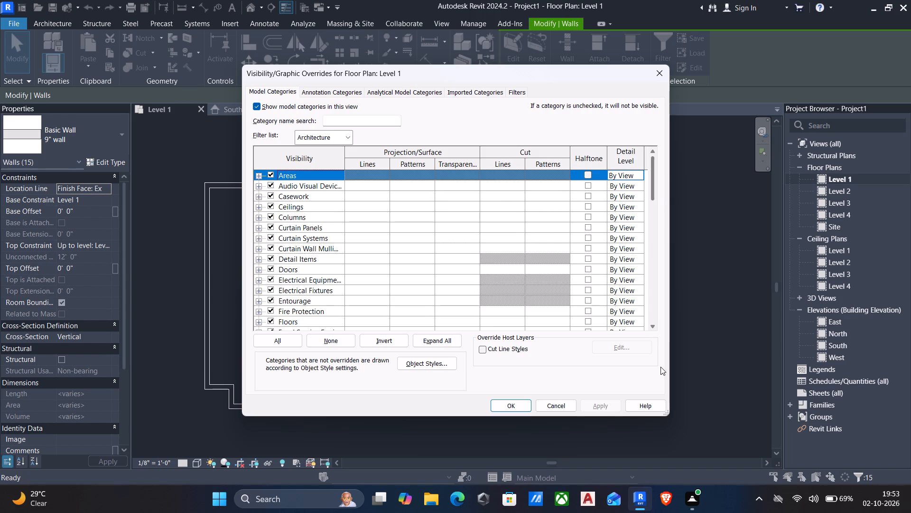
left_click_drag(660, 367, 669, 331)
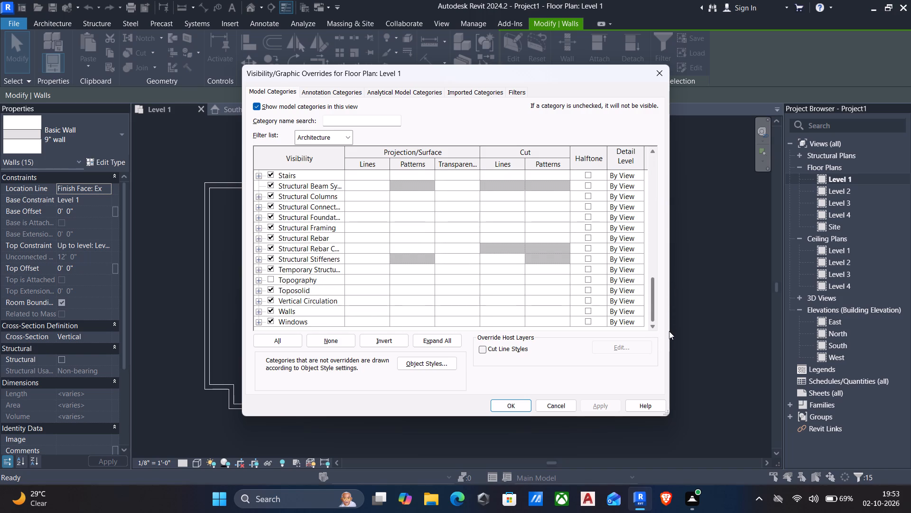
left_click_drag(669, 331, 669, 332)
left_click(373, 308)
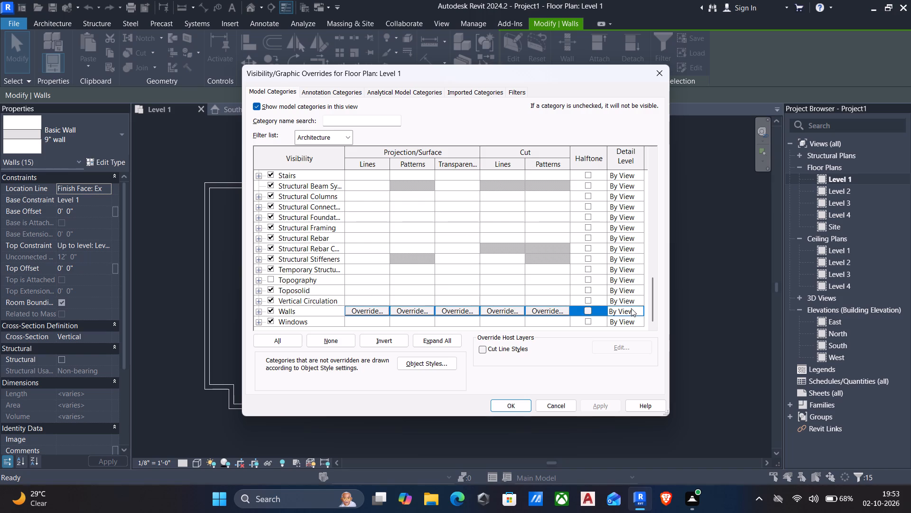
left_click(520, 307)
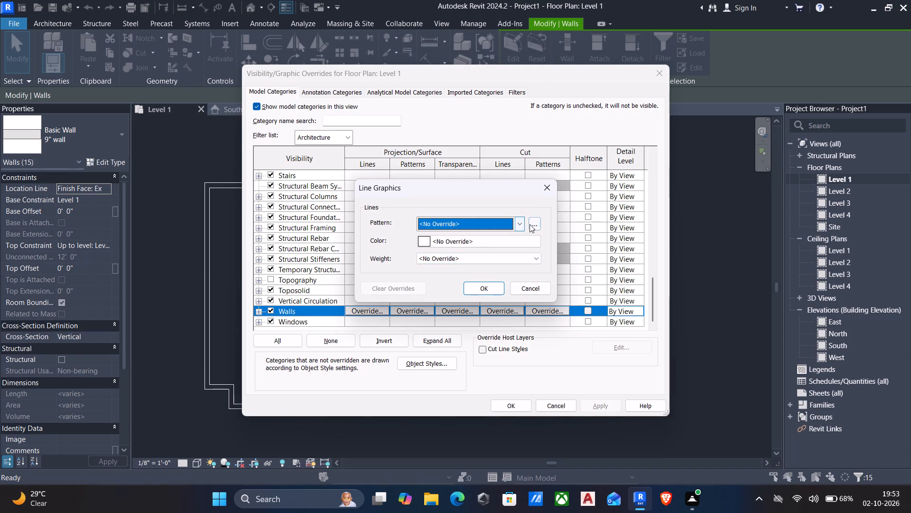
left_click(530, 224)
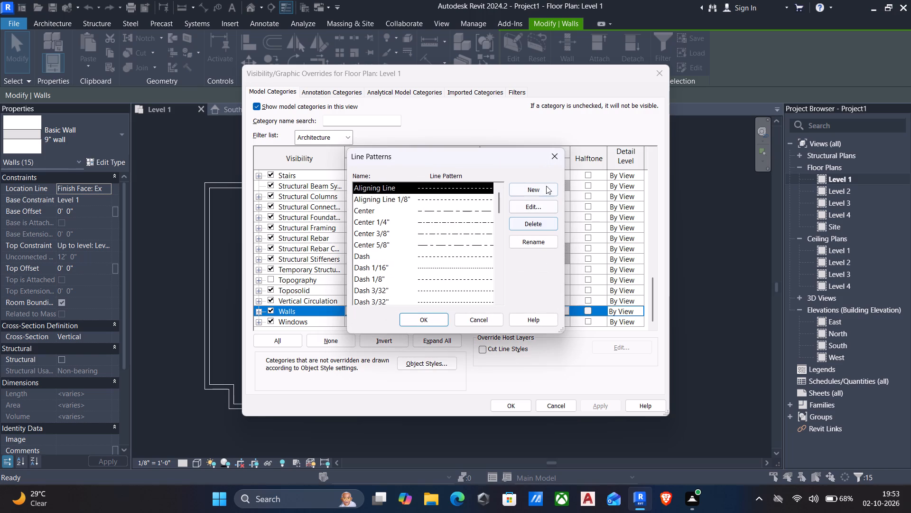
left_click(558, 152)
left_click(519, 225)
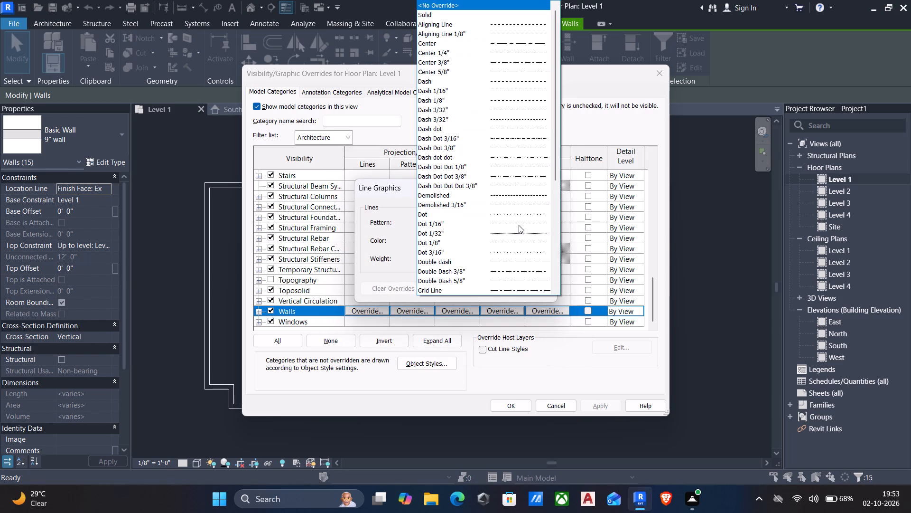
left_click(547, 305)
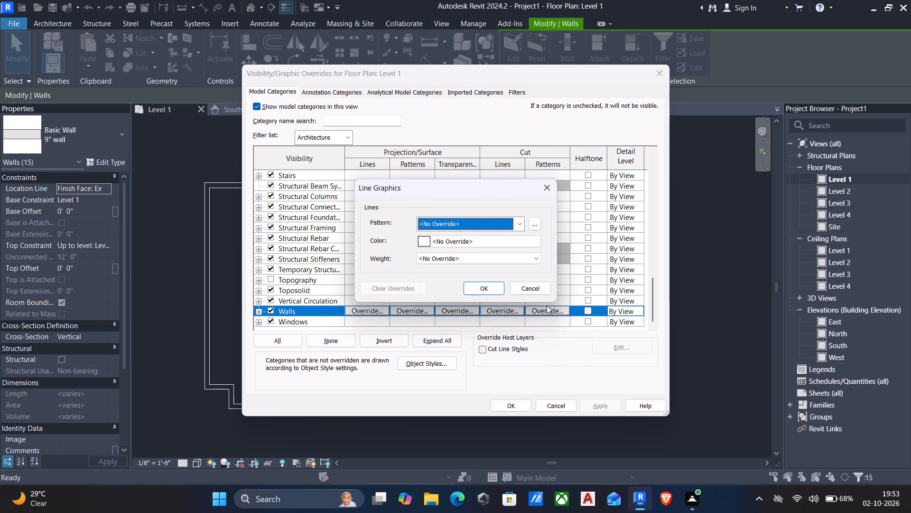
left_click(528, 246)
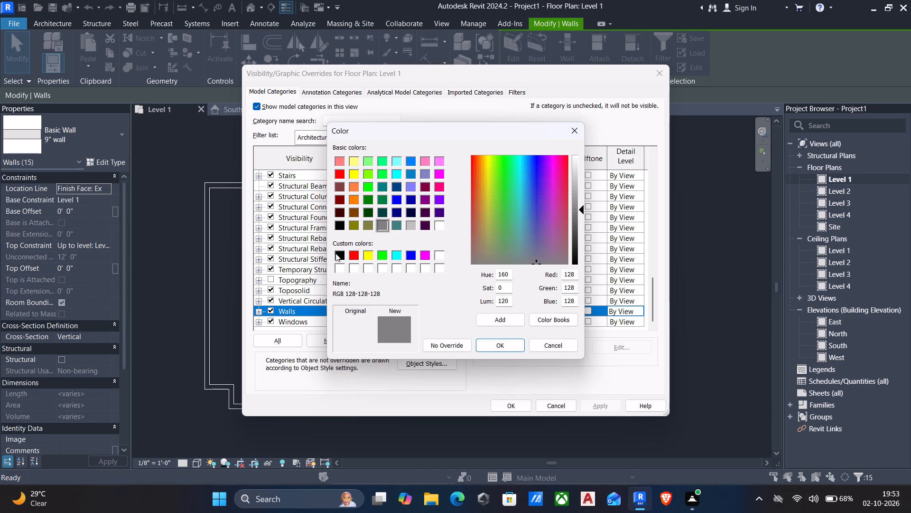
left_click(335, 253)
left_click(512, 344)
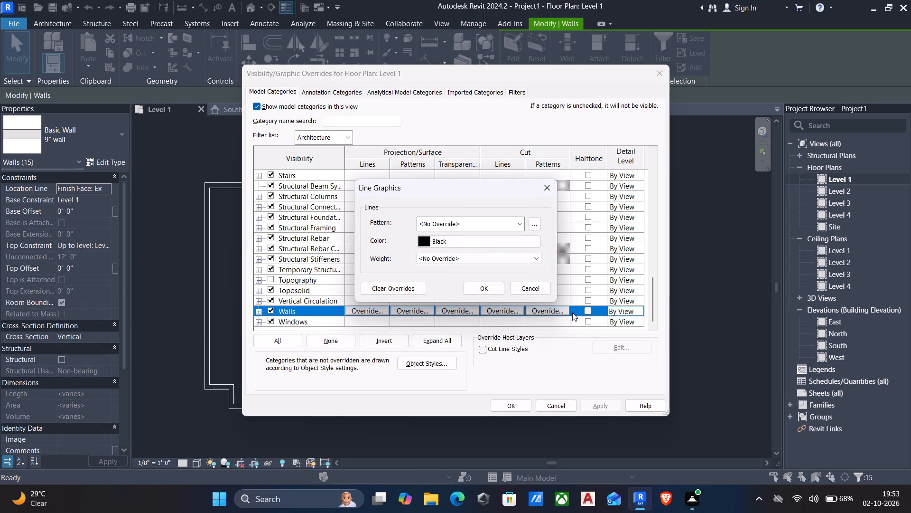
left_click(468, 286)
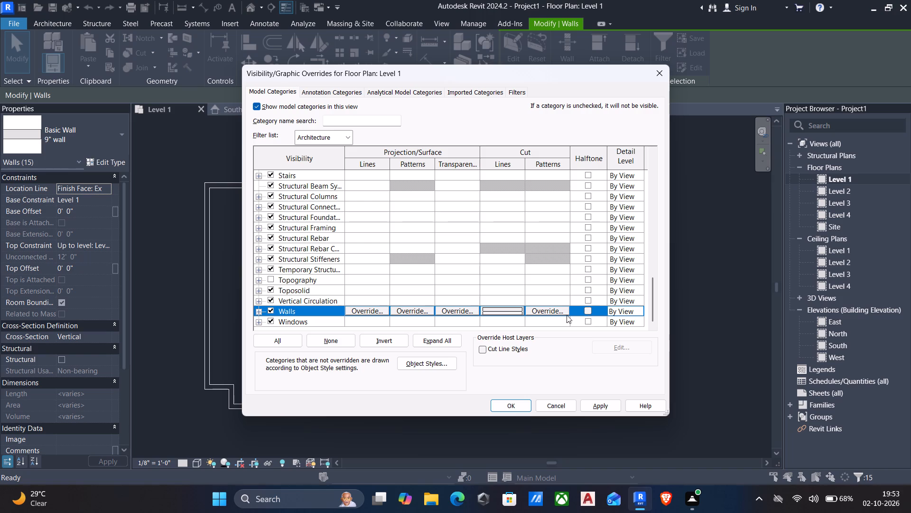
Turn on halftone for the Walls category and apply the Level 1 plan's overrides.
left_click(536, 313)
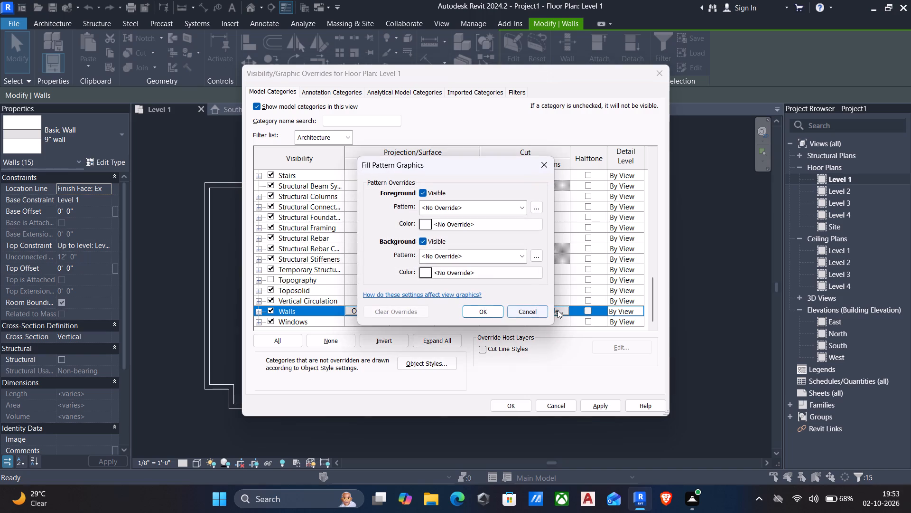
left_click(546, 171)
left_click(588, 309)
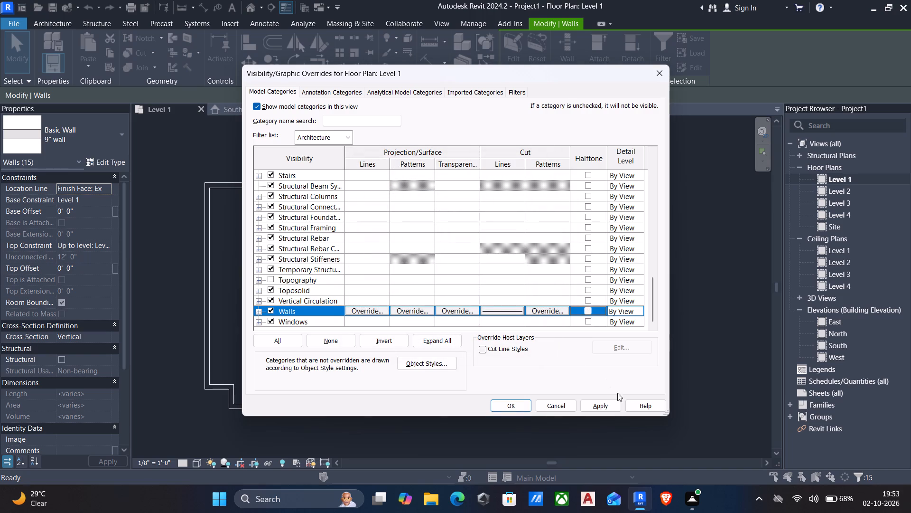
left_click(593, 405)
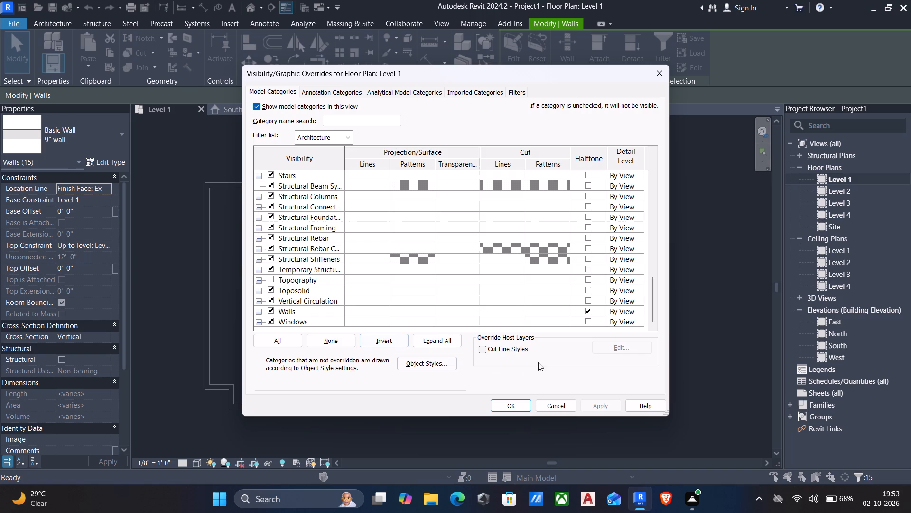
left_click(512, 403)
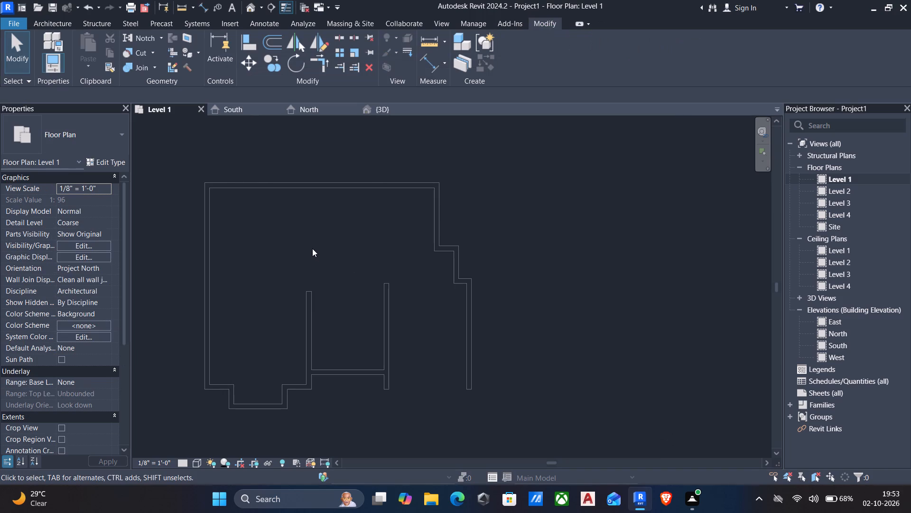
Set the Level 1 floor plan's visual style to Shaded.
middle_click_drag(312, 248, 351, 250)
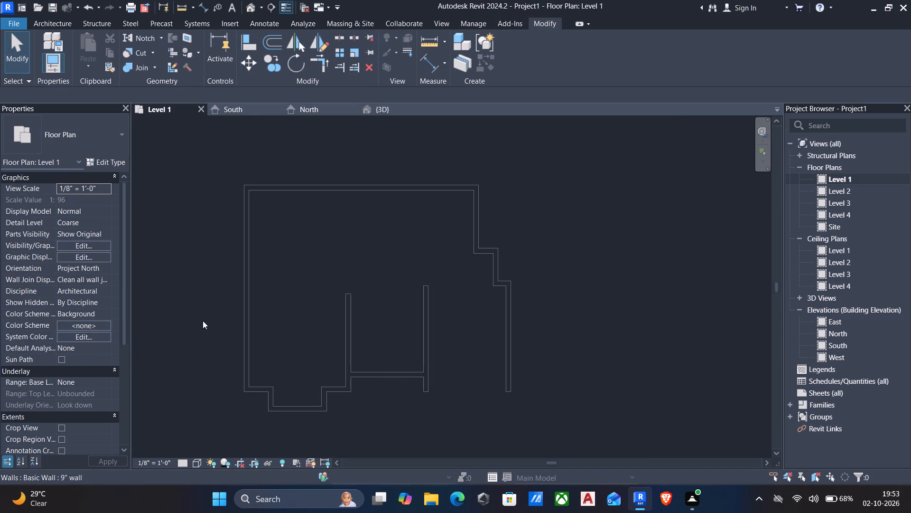
left_click(194, 463)
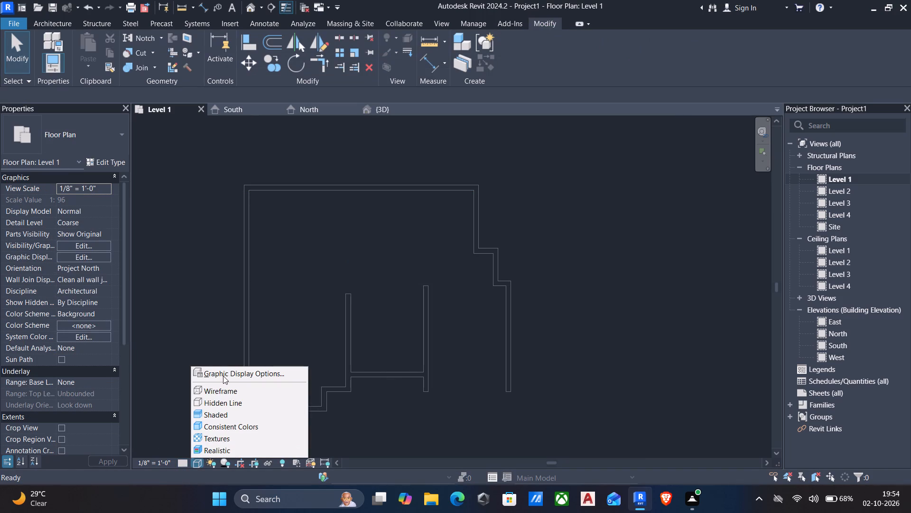
left_click(207, 410)
scroll(365, 188, "up", 3)
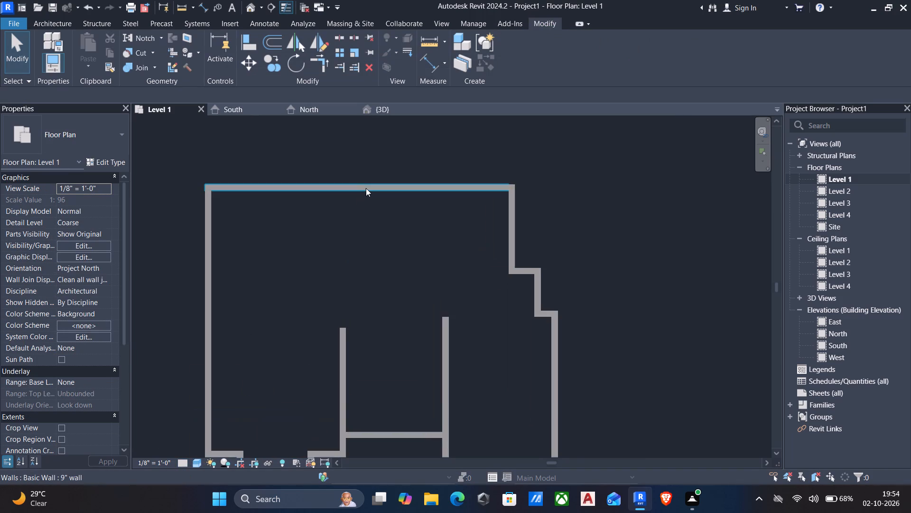
scroll(366, 188, "down", 3)
Override the Walls category's cut patterns in the Level 1 plan with solid fill for both foreground and background, and apply the overrides.
left_click(365, 188)
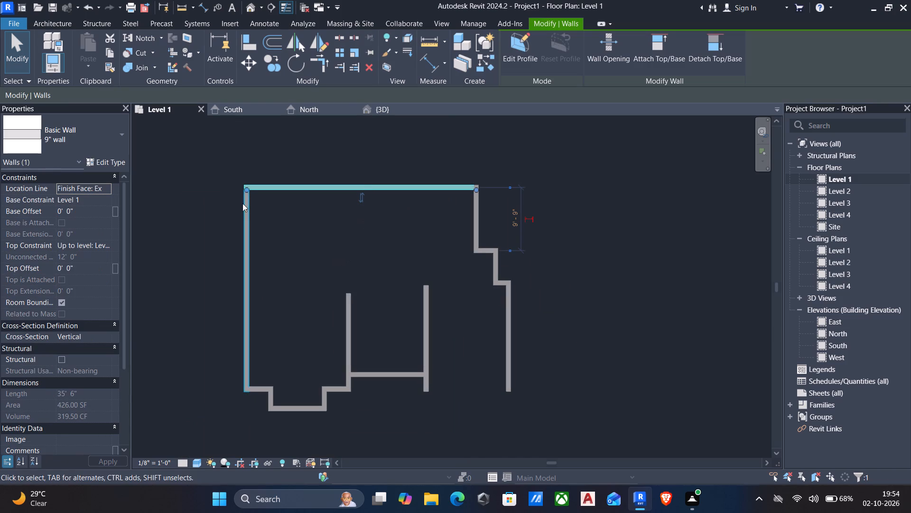
left_click_drag(225, 167, 558, 439)
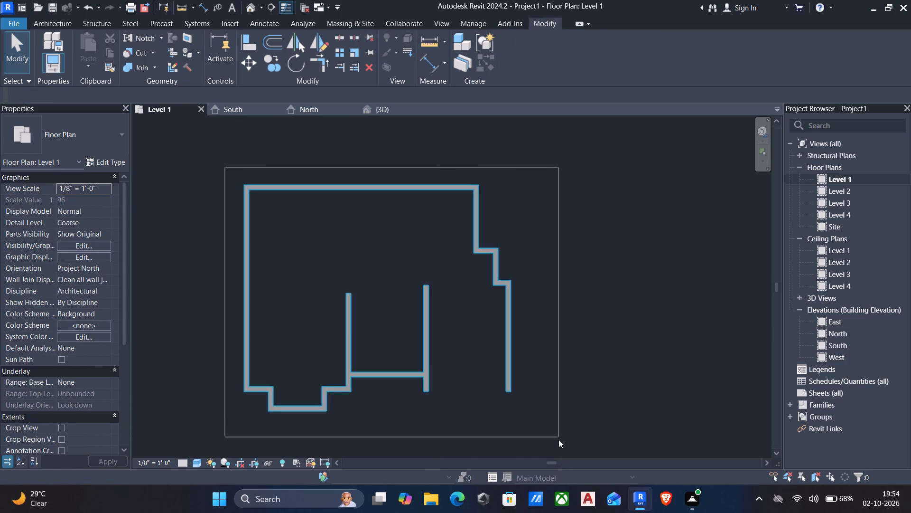
left_click_drag(558, 439, 558, 440)
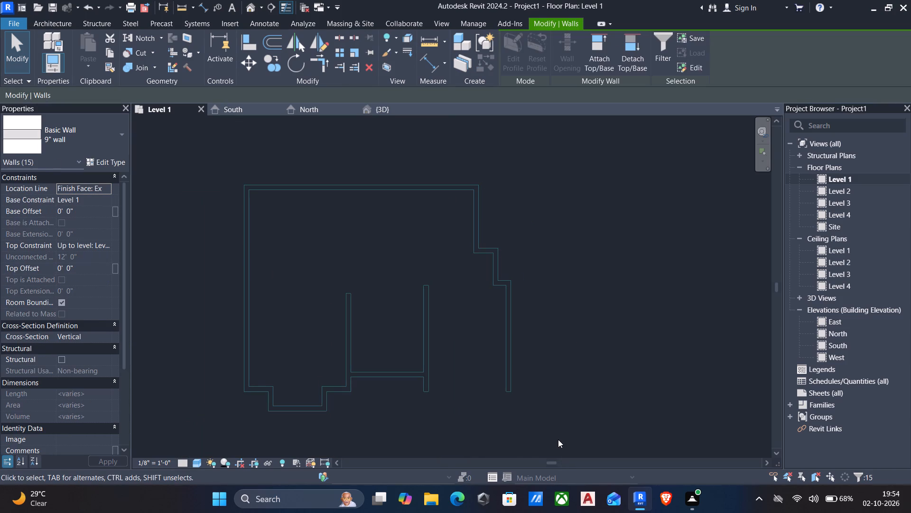
type("vg")
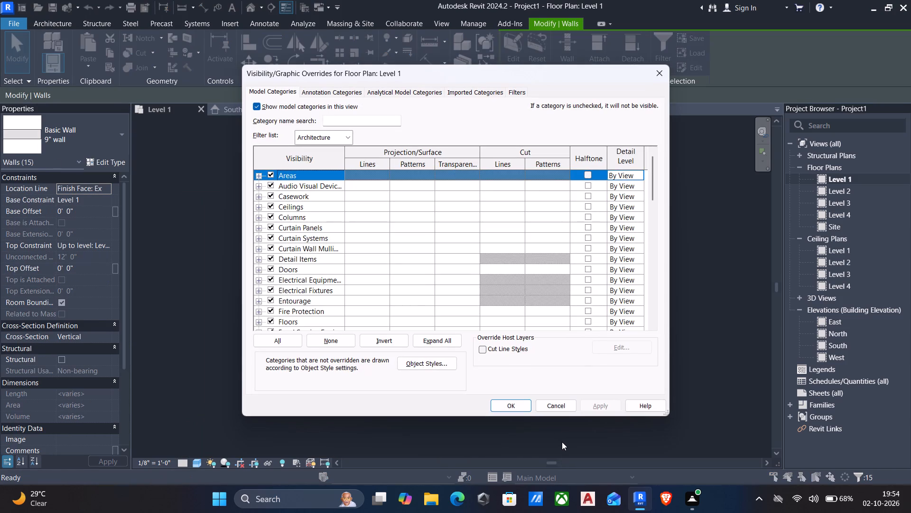
left_click_drag(653, 203, 647, 295)
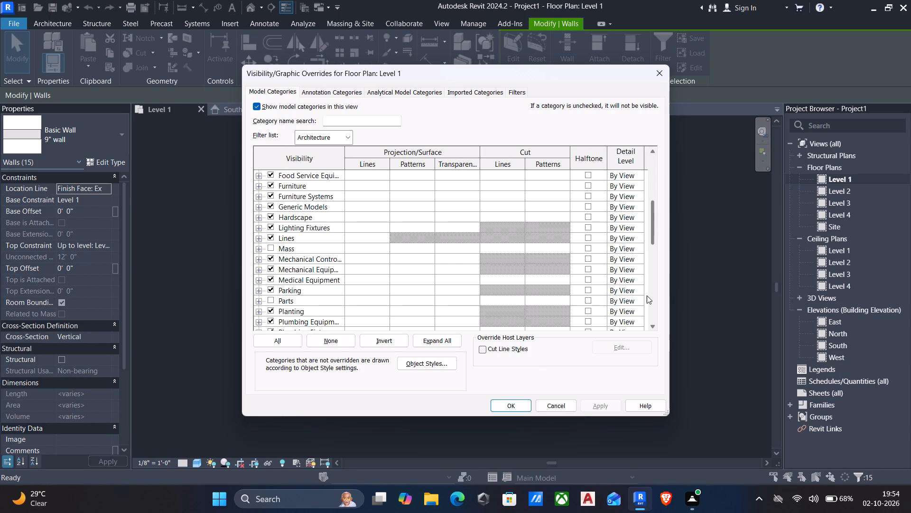
left_click_drag(647, 295, 652, 324)
left_click_drag(653, 291, 653, 331)
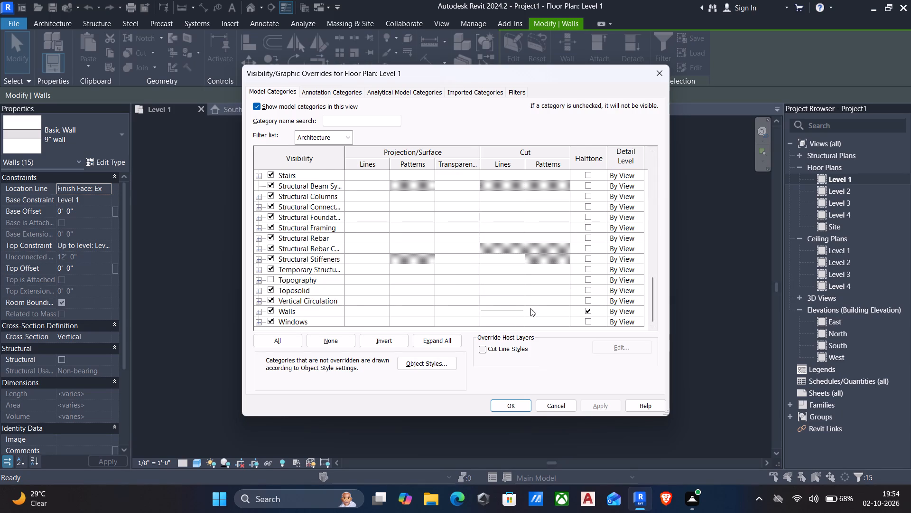
left_click(568, 311)
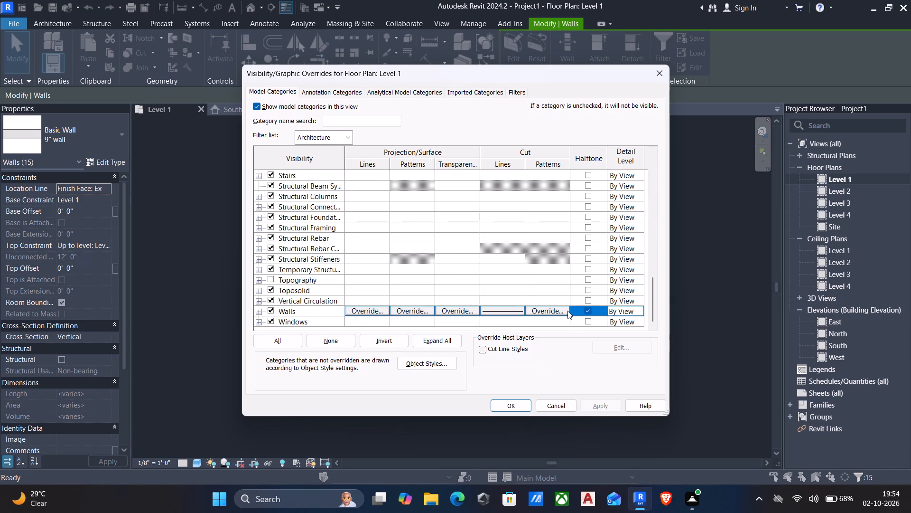
left_click(565, 311)
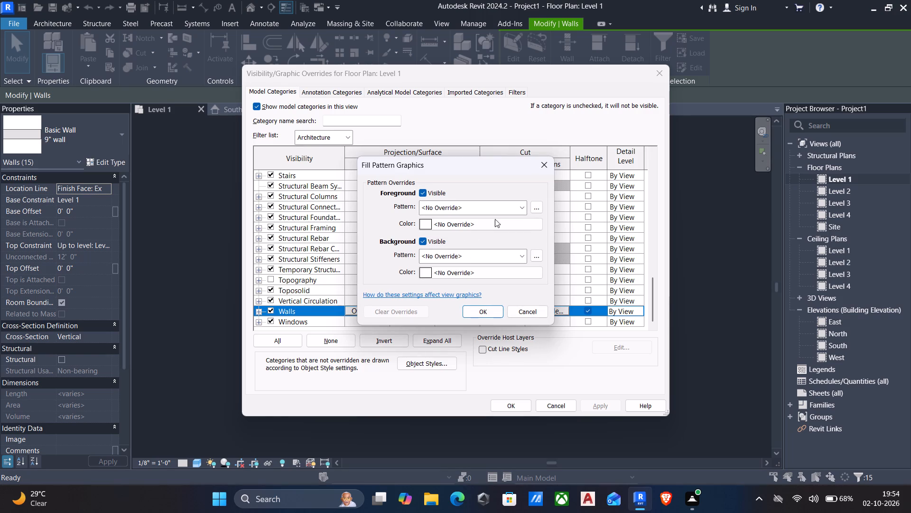
left_click(514, 208)
left_click(523, 231)
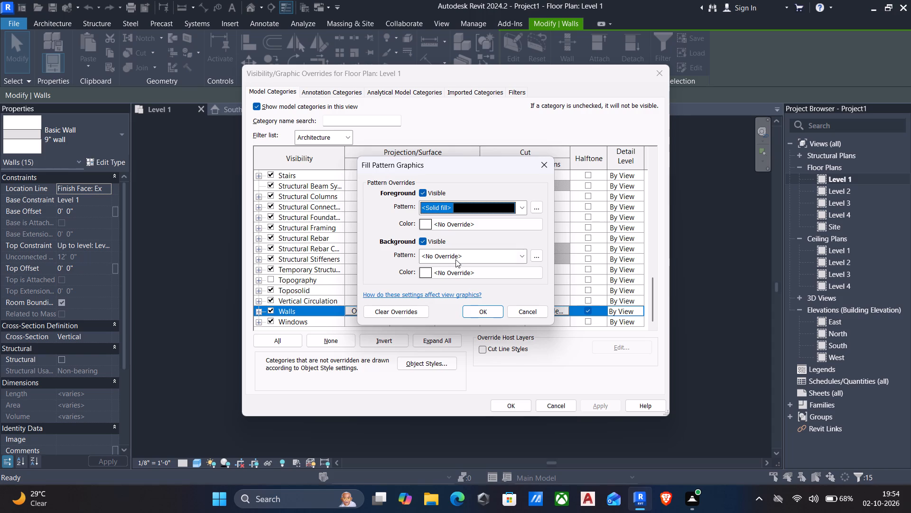
left_click(521, 256)
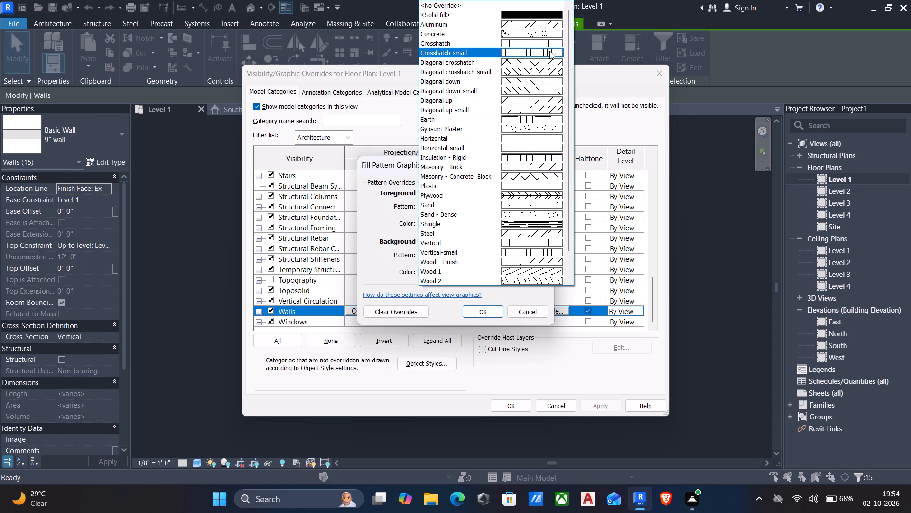
left_click(542, 18)
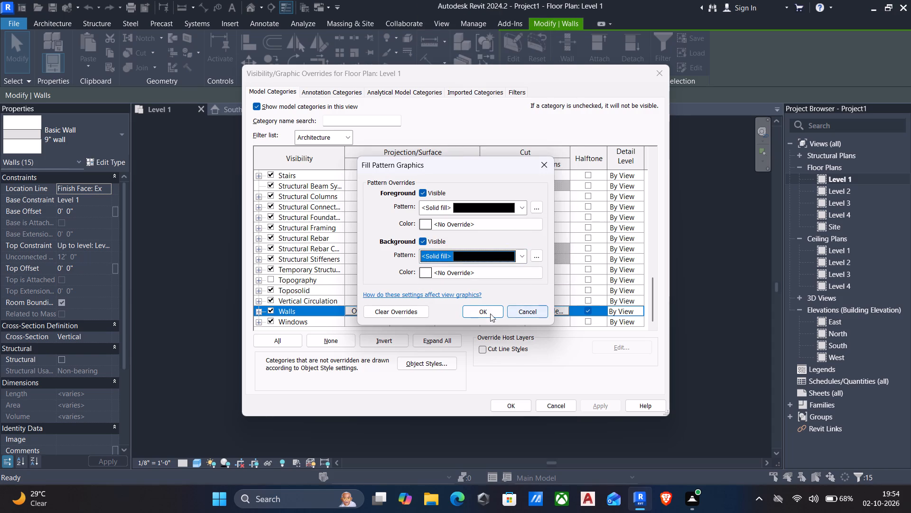
left_click(484, 311)
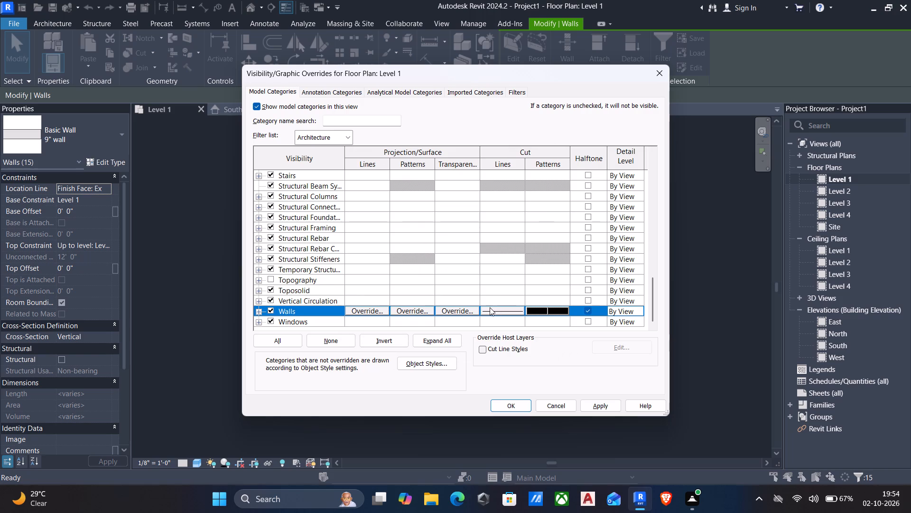
left_click(520, 313)
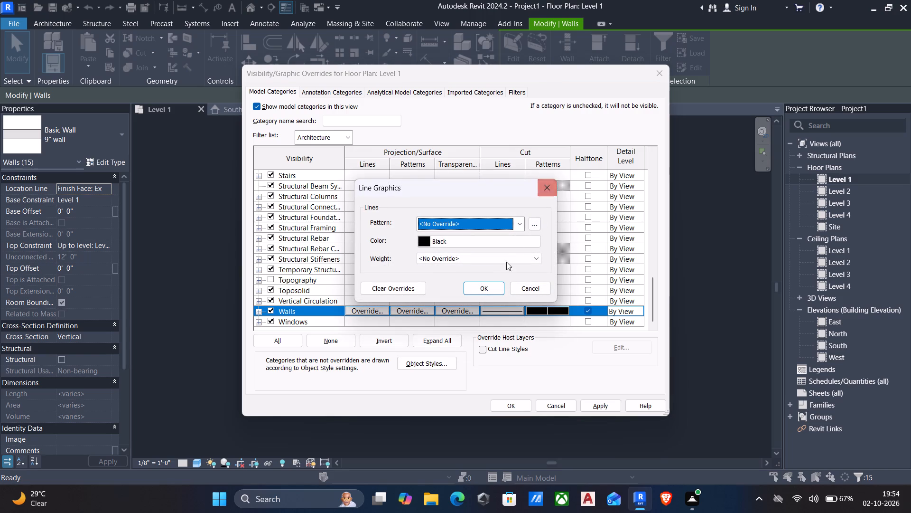
left_click(486, 293)
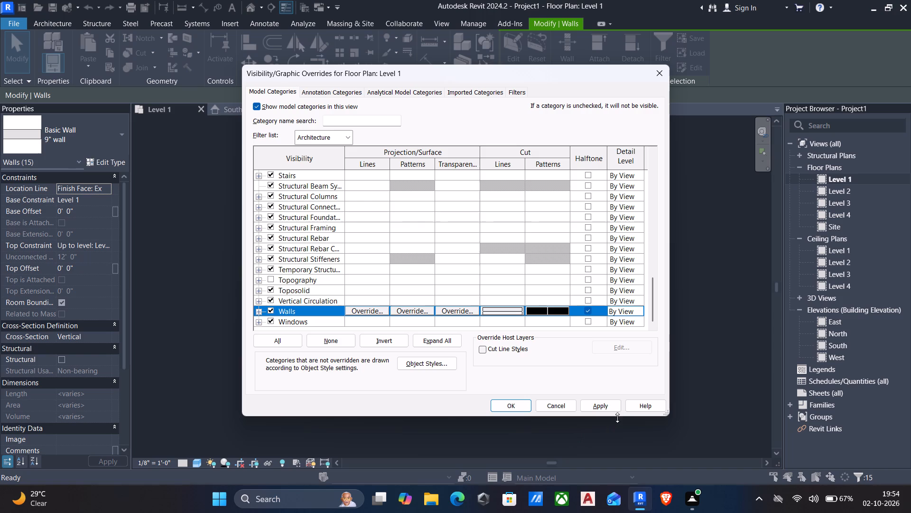
left_click(600, 407)
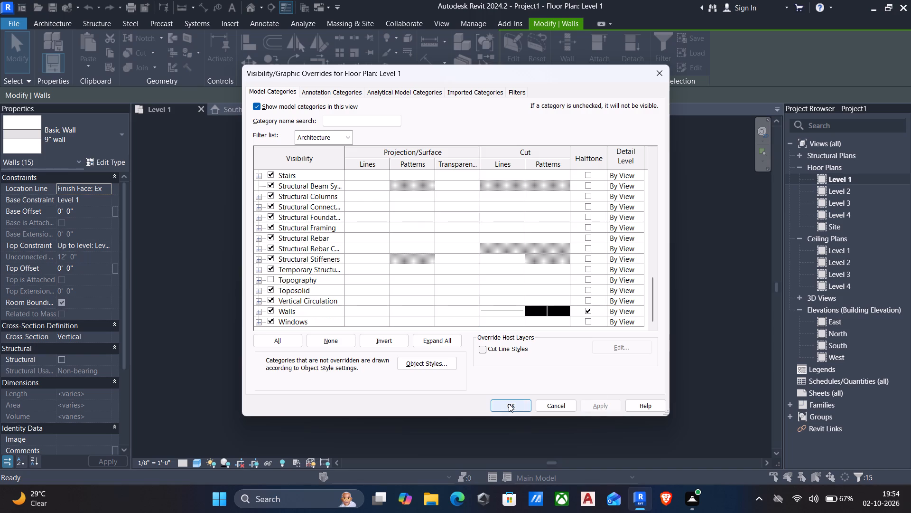
Accept the Level 1 visibility overrides and set the floor plan's visual style to Shaded.
left_click(509, 404)
middle_click_drag(376, 254, 419, 262)
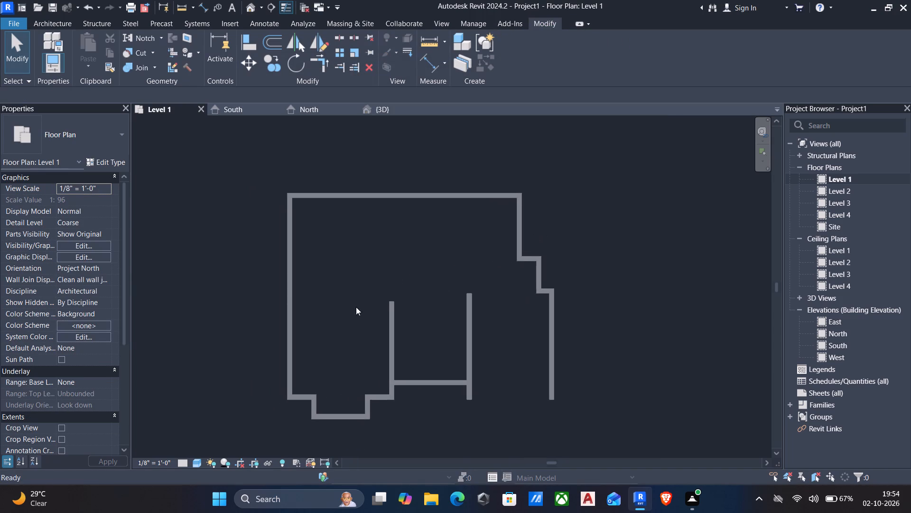
left_click(197, 461)
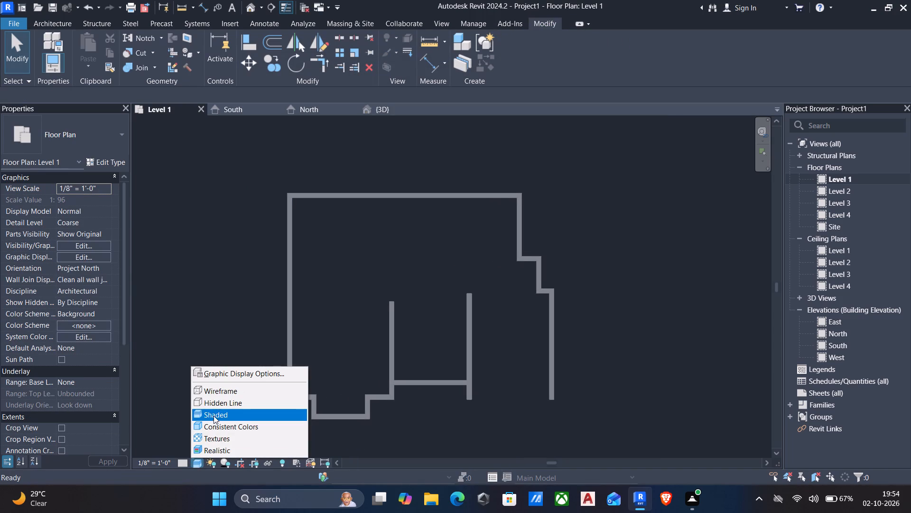
left_click(213, 417)
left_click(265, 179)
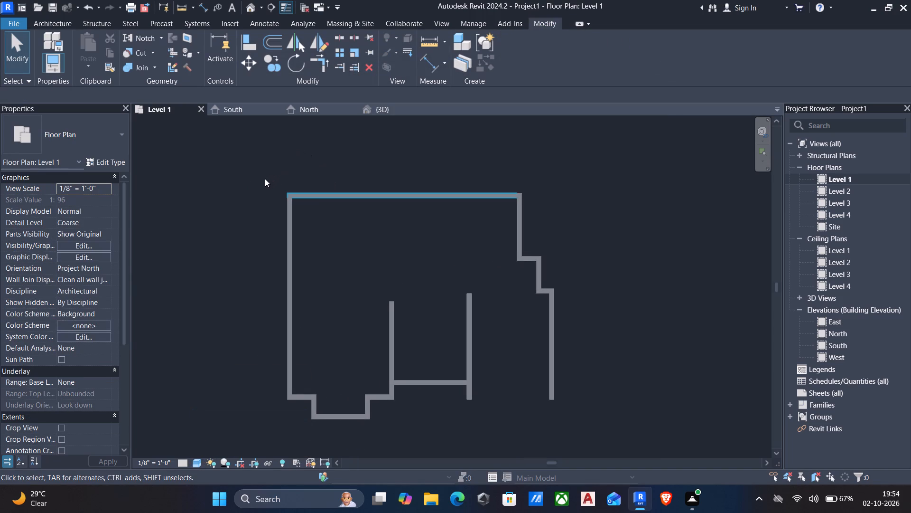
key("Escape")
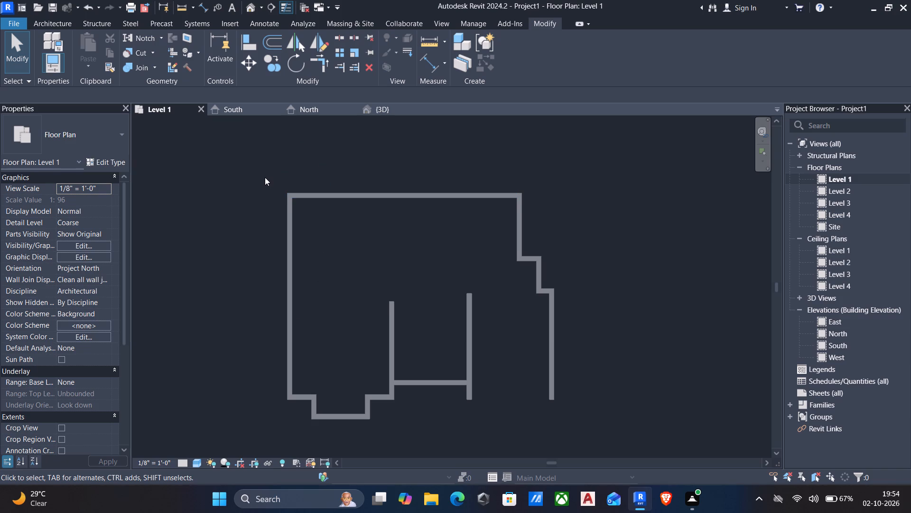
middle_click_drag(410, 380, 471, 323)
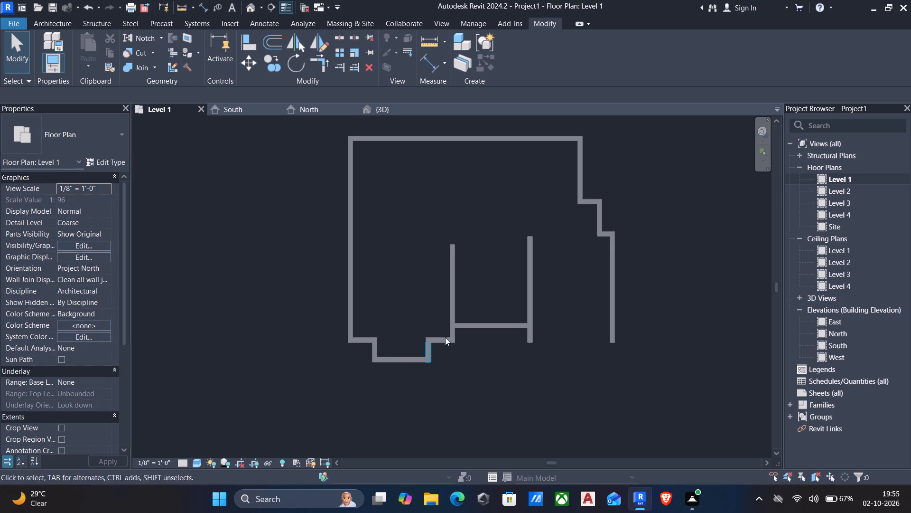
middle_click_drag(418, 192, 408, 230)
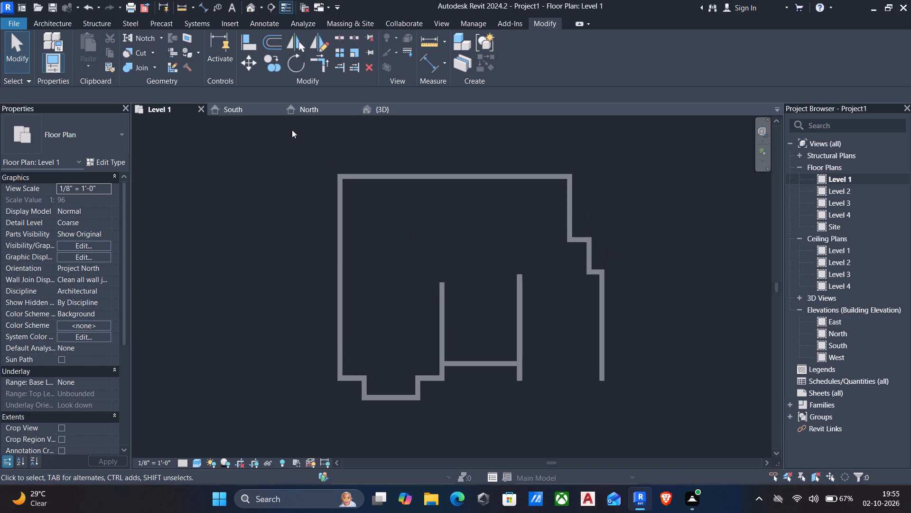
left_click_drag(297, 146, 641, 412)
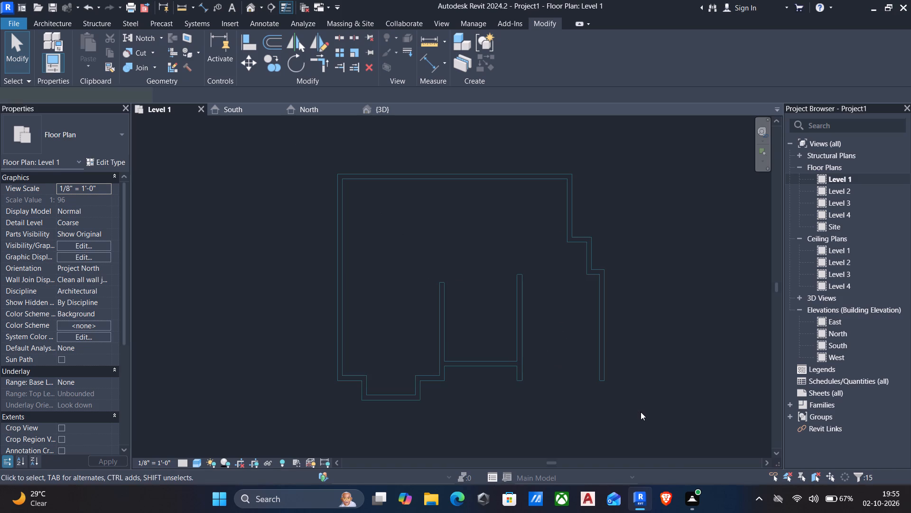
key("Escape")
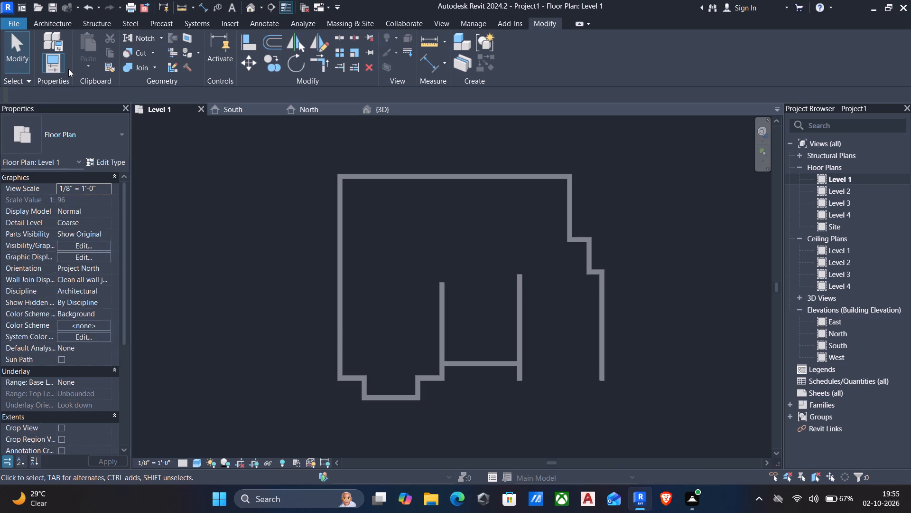
Place a Curtain Wall 1 about 7'-6" long inside the front wall of the existing south bay, between its side walls.
type("wa")
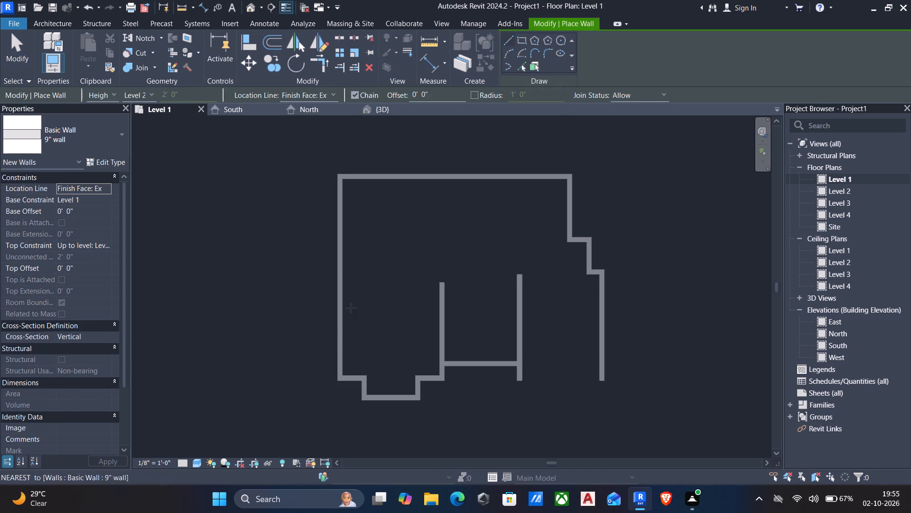
left_click(101, 137)
scroll(78, 359, "down", 2)
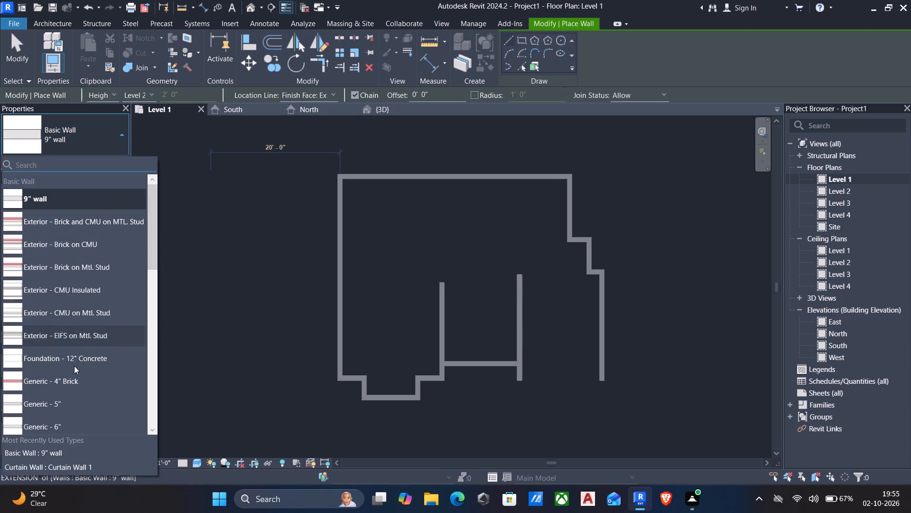
scroll(74, 366, "down", 4)
left_click(61, 362)
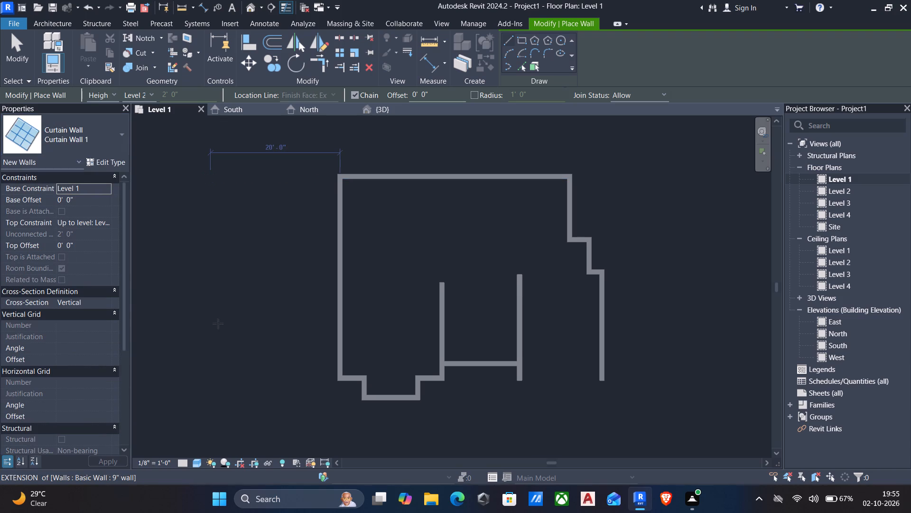
scroll(363, 399, "up", 2)
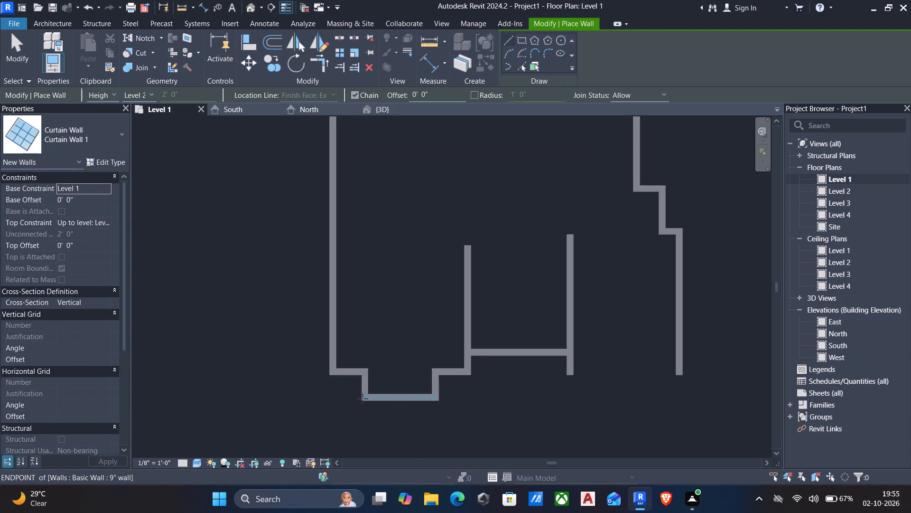
scroll(363, 398, "up", 4)
left_click(372, 396)
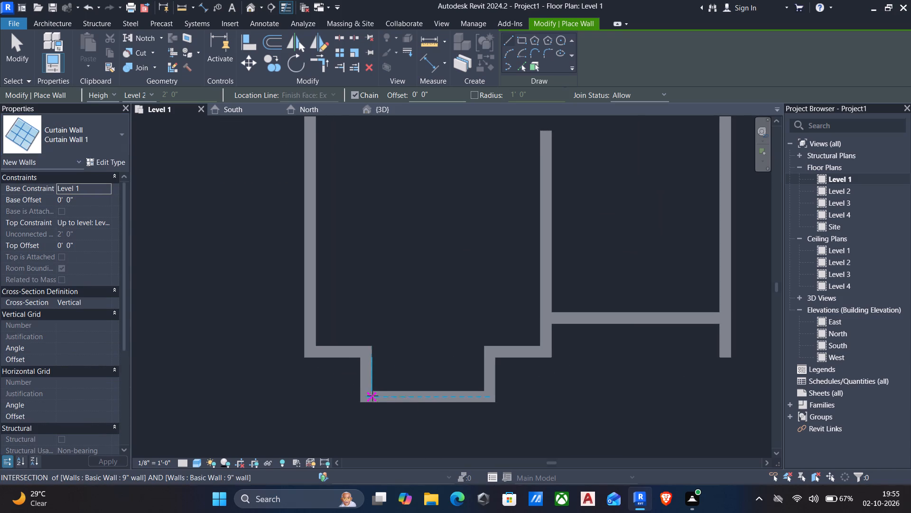
left_click(480, 396)
key("Escape")
scroll(469, 404, "up", 5)
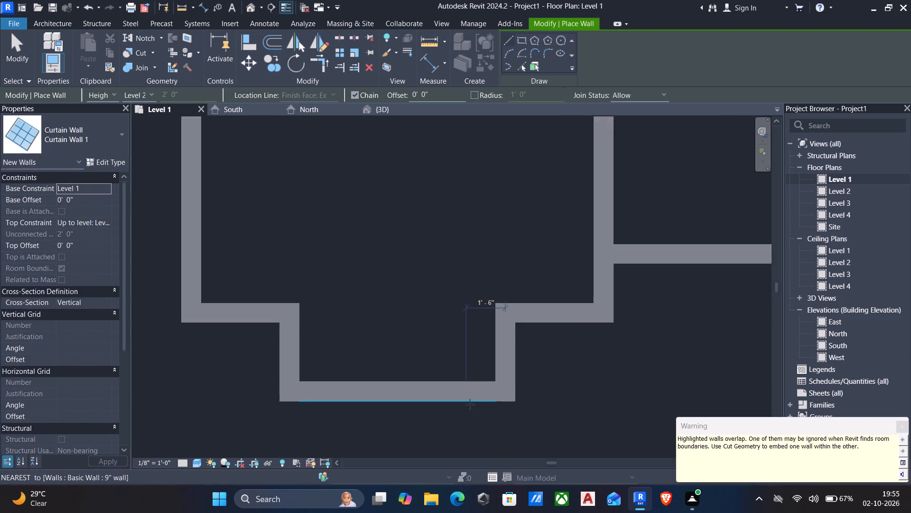
key("Escape")
Examine the curtain wall's position in the south bay and the open wall ends further east.
scroll(494, 385, "up", 4)
scroll(490, 385, "down", 2)
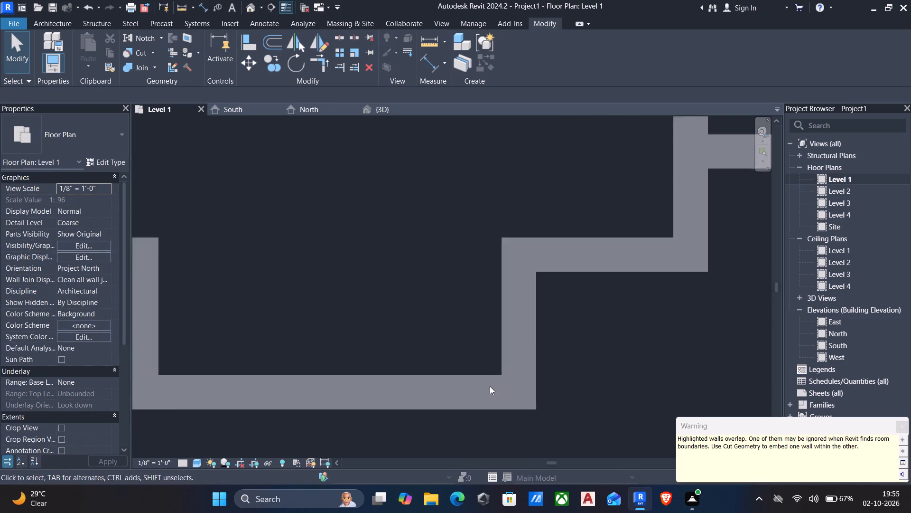
scroll(490, 386, "down", 8)
middle_click_drag(476, 392, 455, 373)
scroll(452, 366, "down", 3)
middle_click_drag(452, 361, 446, 361)
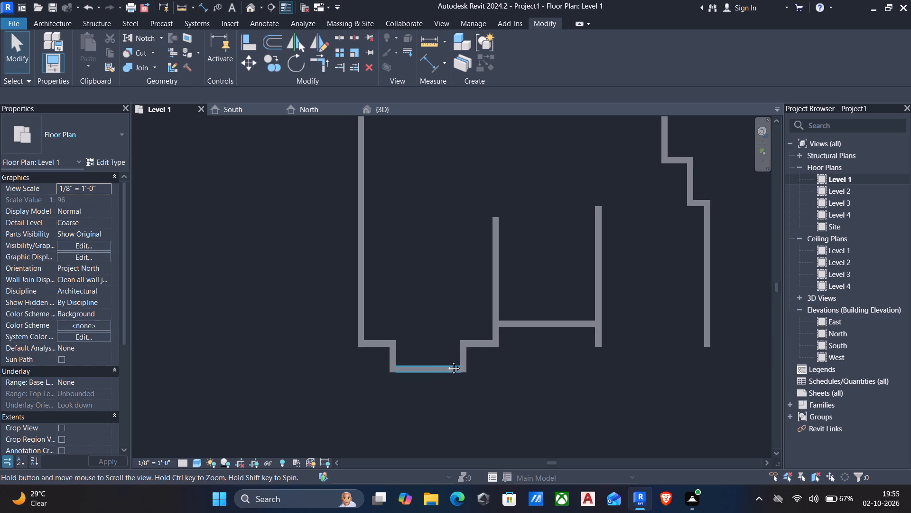
middle_click_drag(446, 361, 427, 373)
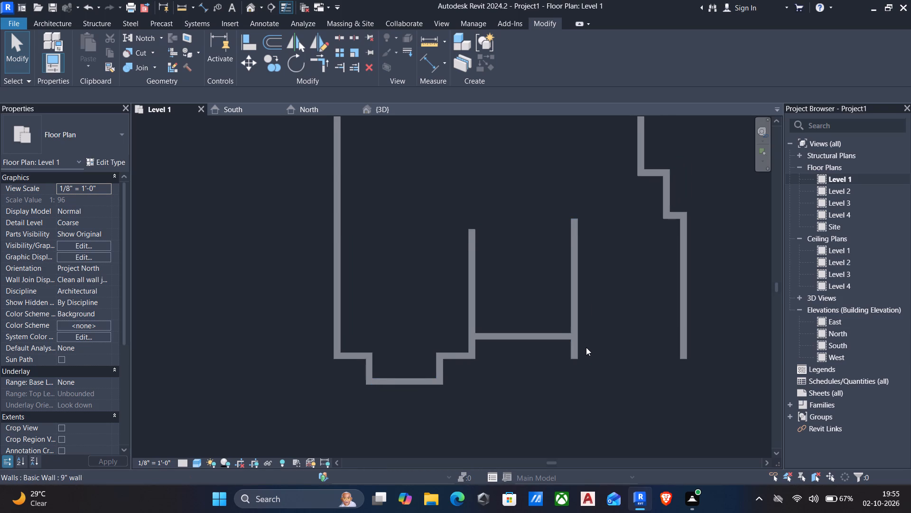
scroll(586, 347, "down", 1)
middle_click_drag(588, 346, 563, 346)
key("Escape")
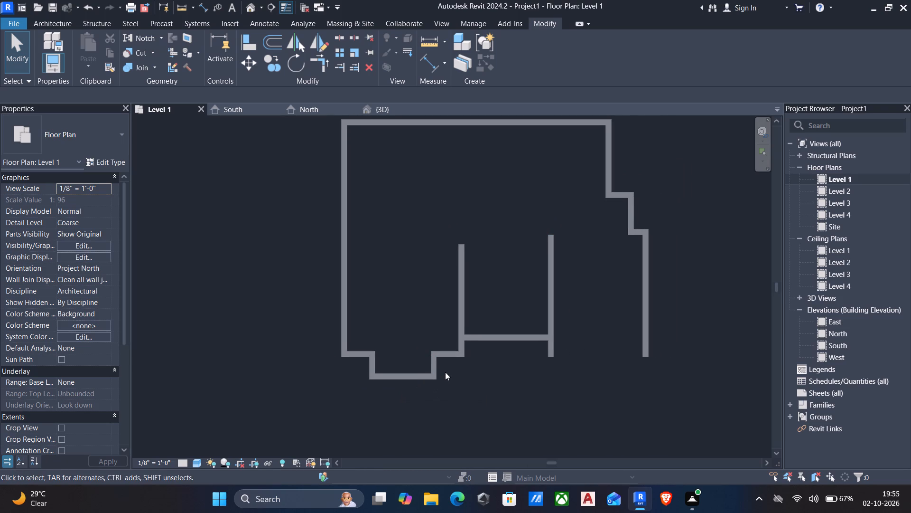
Draw 9" walls on their centerline from the eastern interior wall's south end, running east and then 3'-0" south.
type("wa")
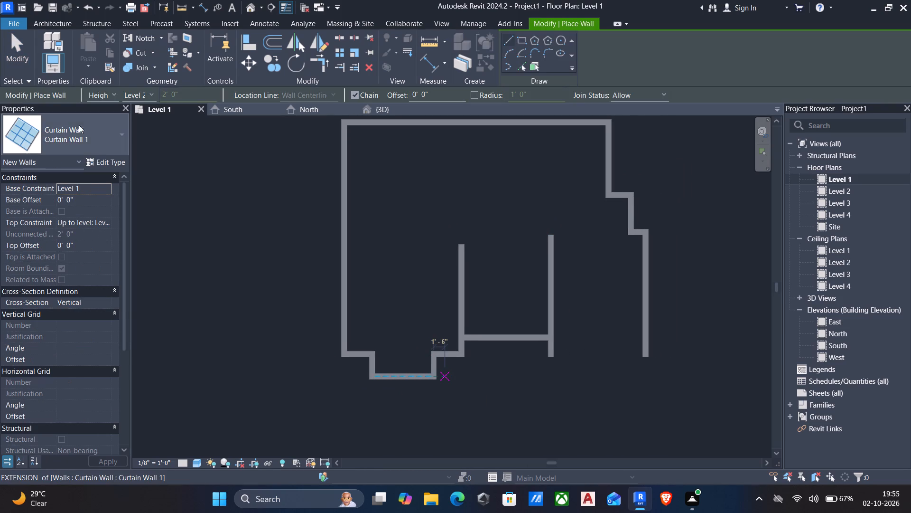
left_click(108, 140)
scroll(90, 262, "up", 11)
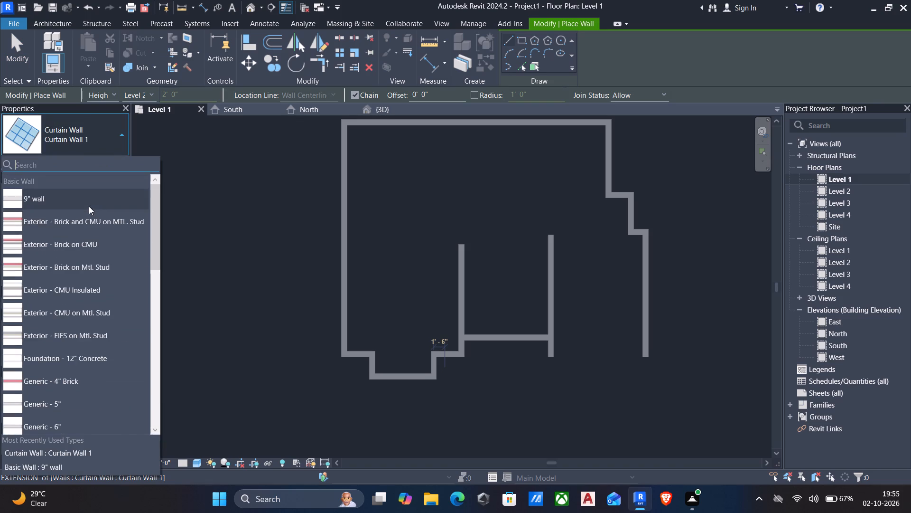
left_click(89, 206)
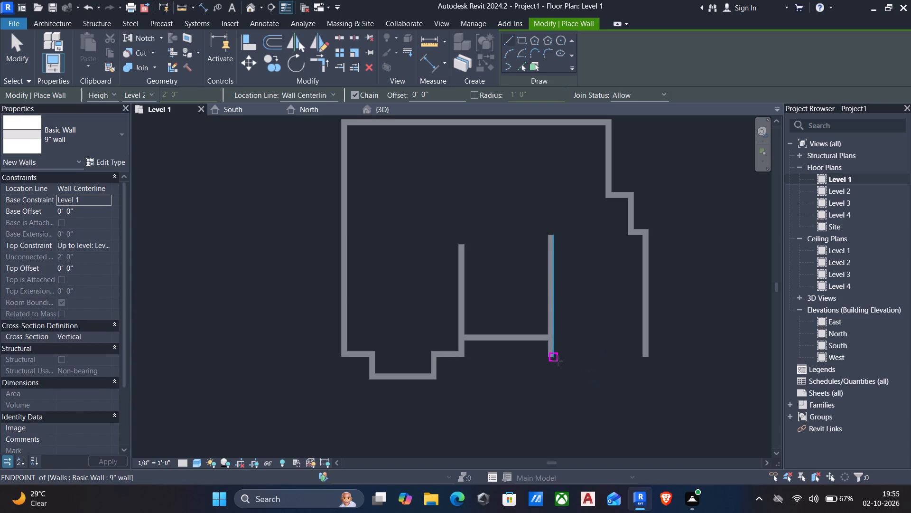
left_click(554, 358)
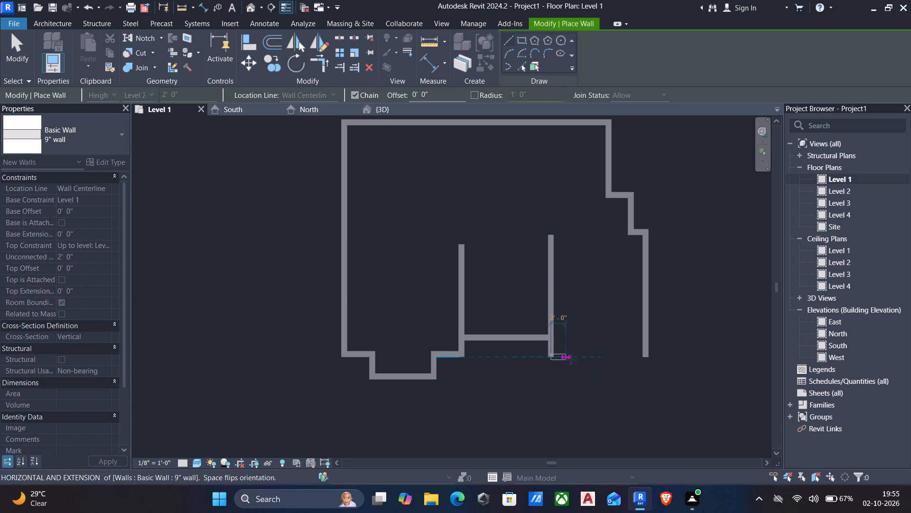
left_click(573, 360)
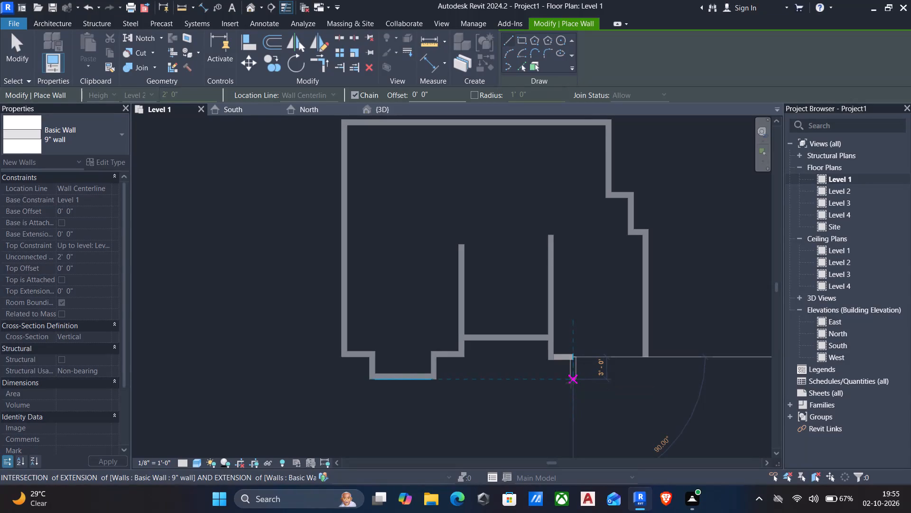
left_click(571, 383)
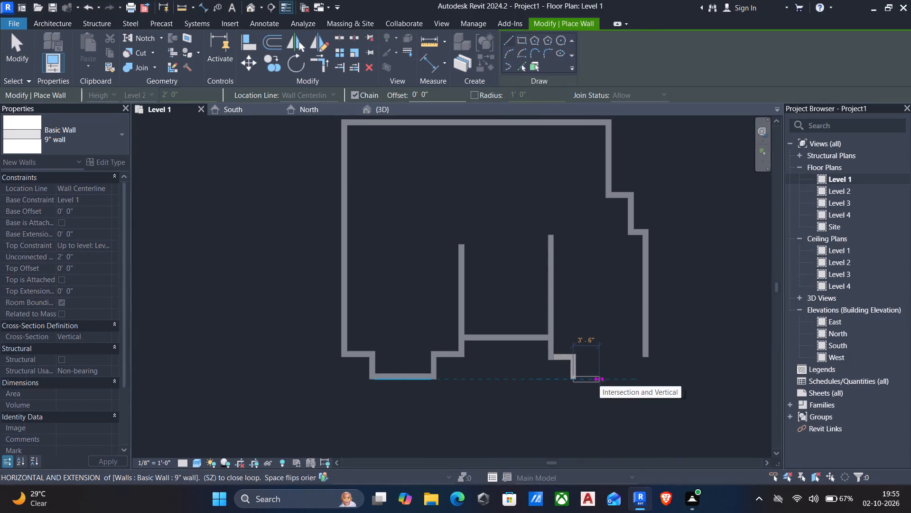
key("Escape")
Draw 9" walls from the east exterior wall's south end, 3'-0" west and 3'-0" south, closing the second bay at the opposite return.
left_click(645, 357)
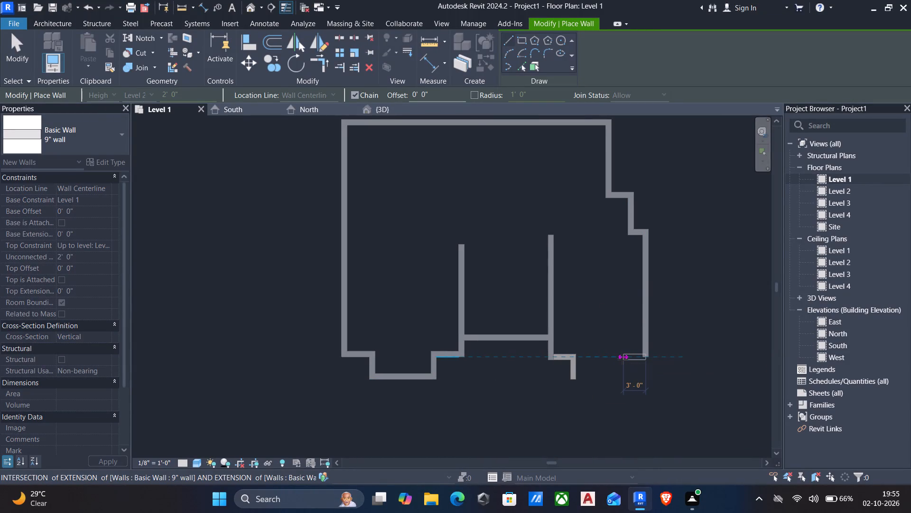
left_click(623, 359)
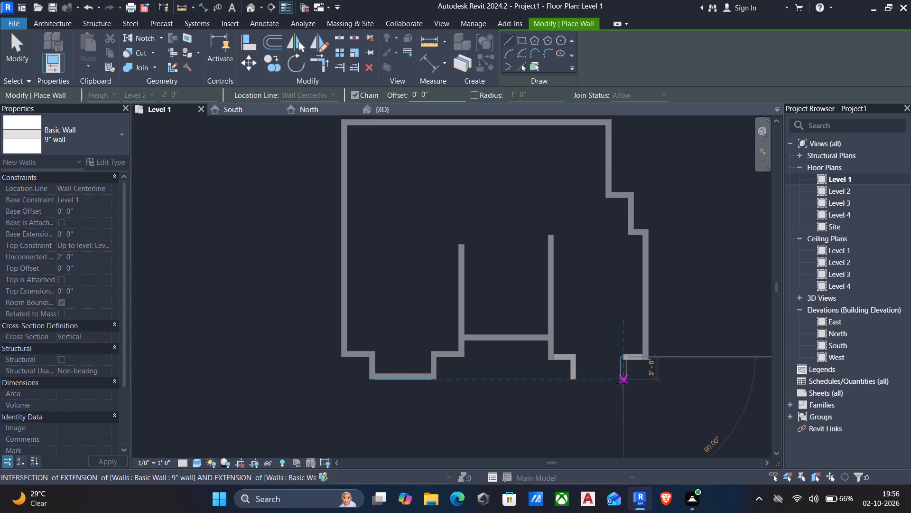
left_click(622, 383)
left_click(576, 380)
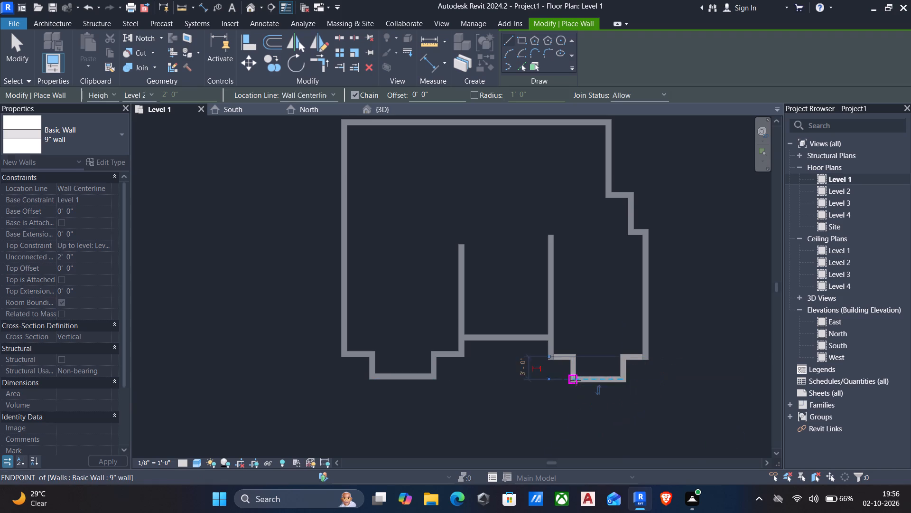
key("Escape")
key("Escape")
Align the outer face of the new bay's front wall with the outer face of the first south bay.
key("a")
key("l")
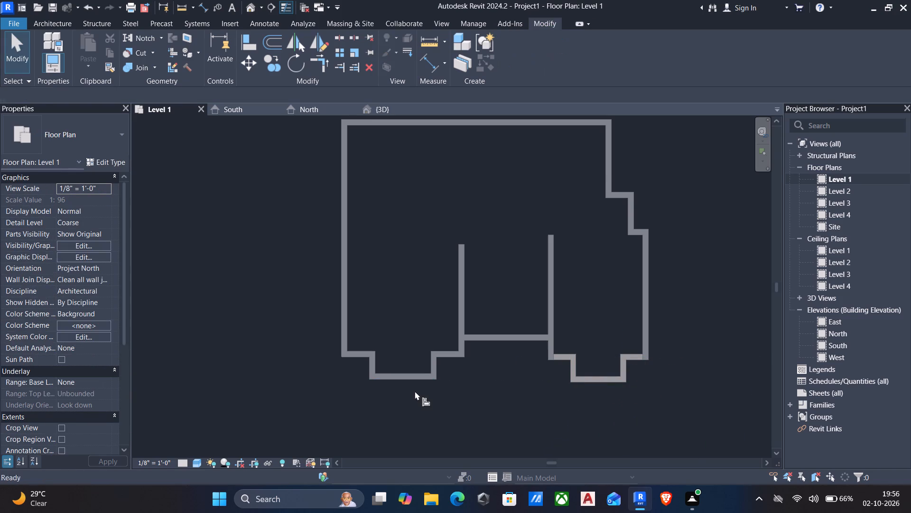
left_click(382, 383)
left_click(580, 383)
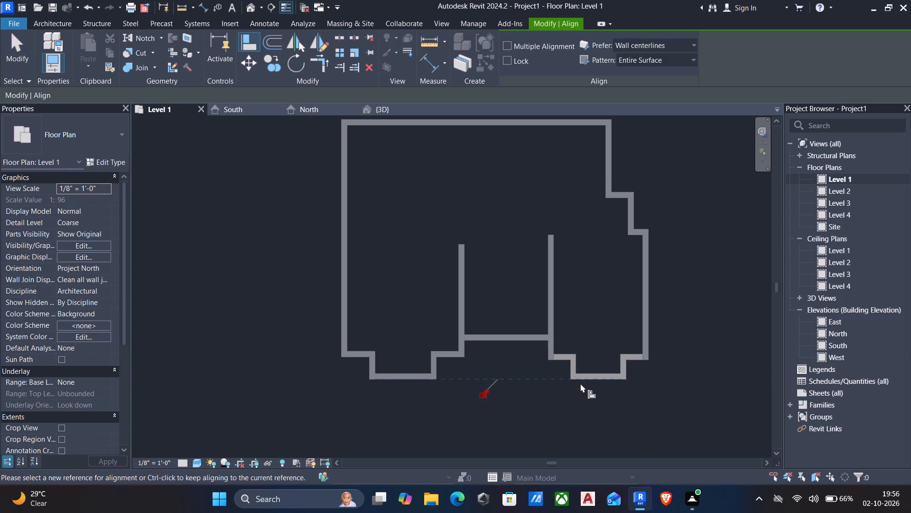
key("Escape")
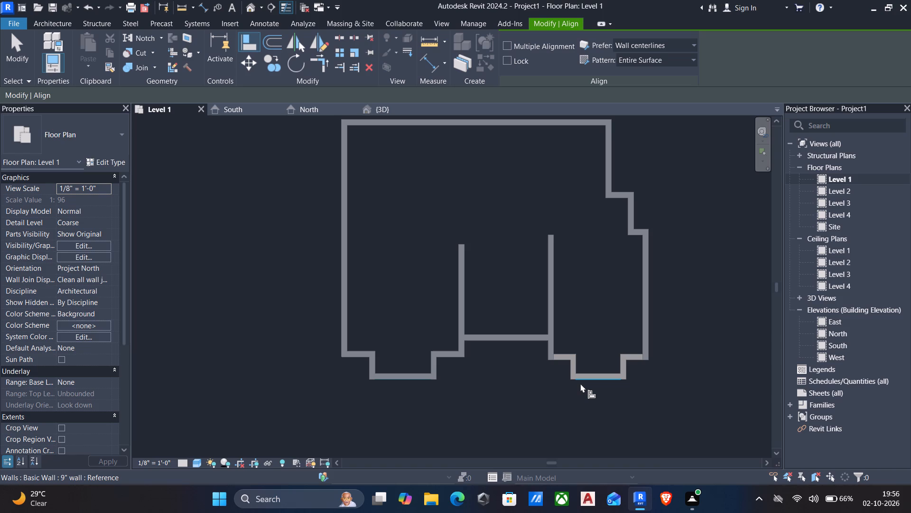
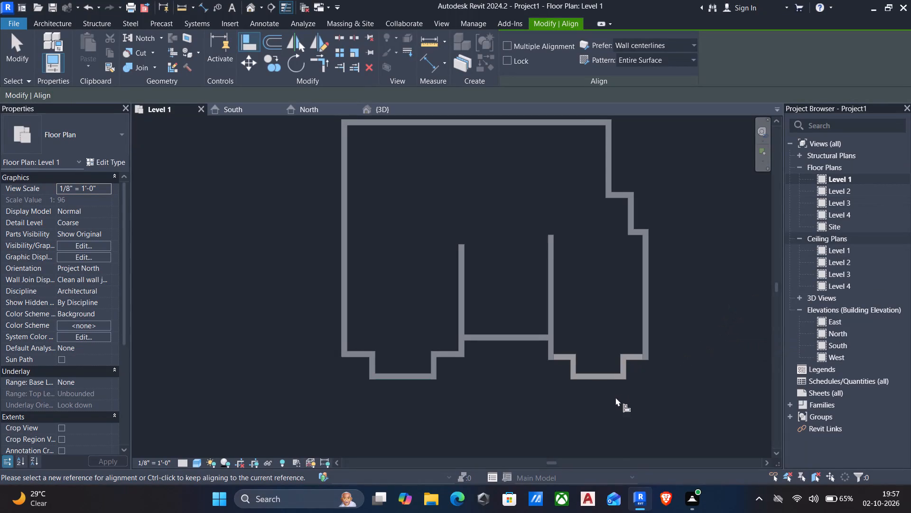
Try to cut the first south bay's front 9" wall with the overlapping curtain wall using Cut Geometry.
key("Escape")
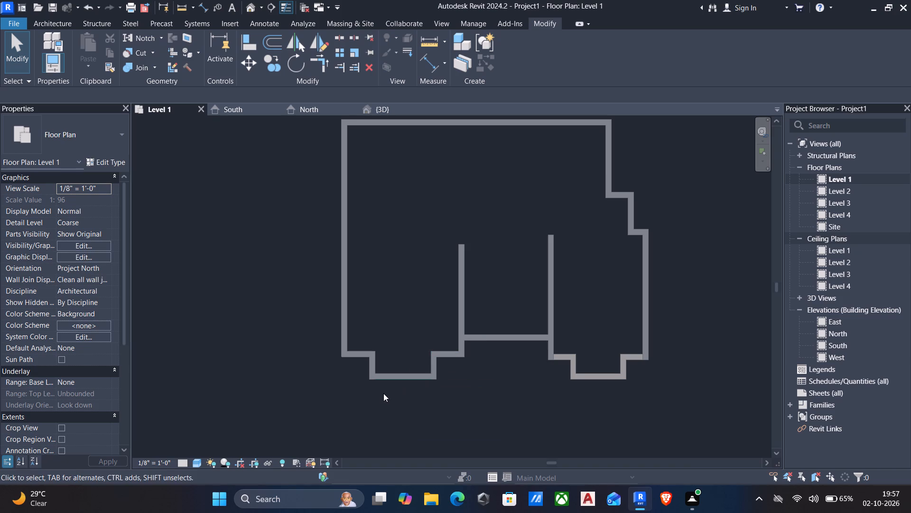
scroll(390, 333, "down", 1)
middle_click_drag(388, 335, 377, 357)
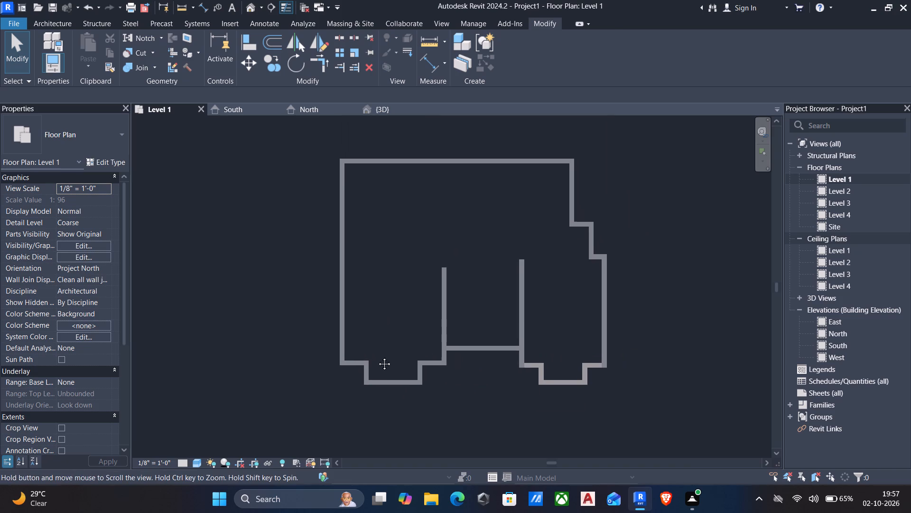
middle_click_drag(377, 357, 371, 382)
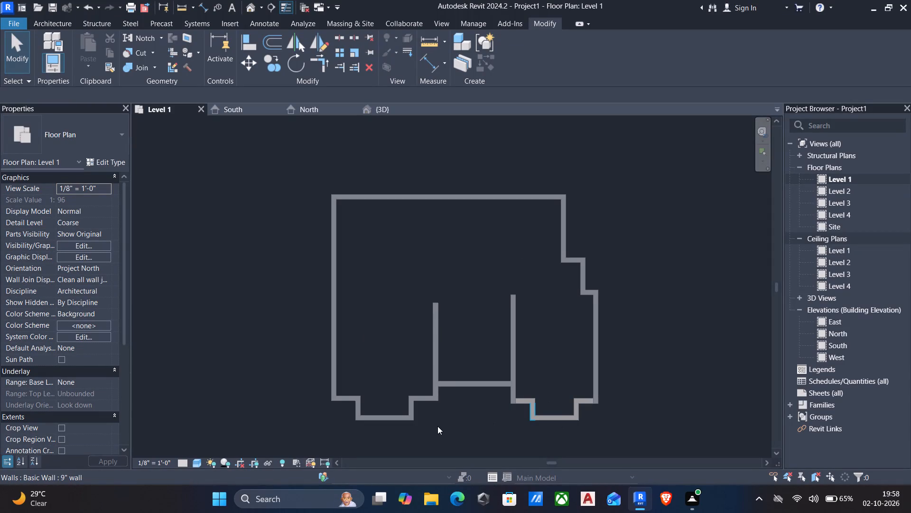
left_click(122, 49)
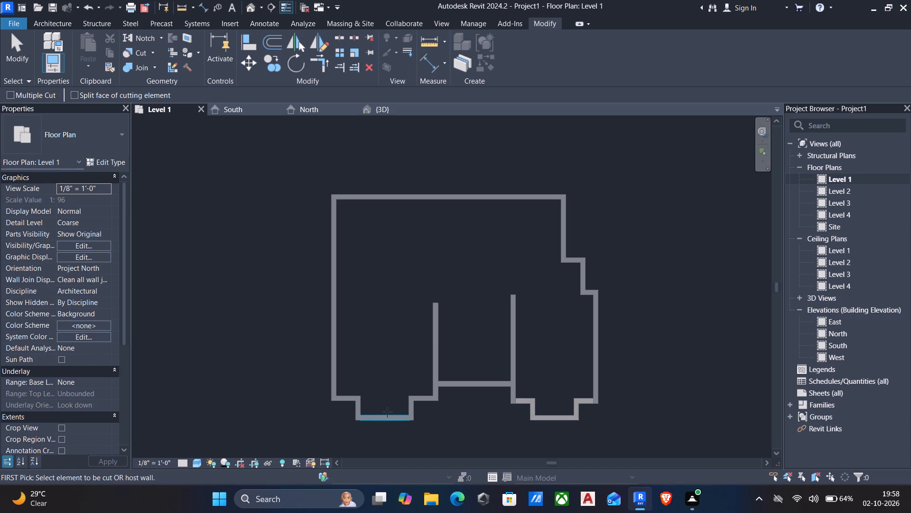
left_click(383, 413)
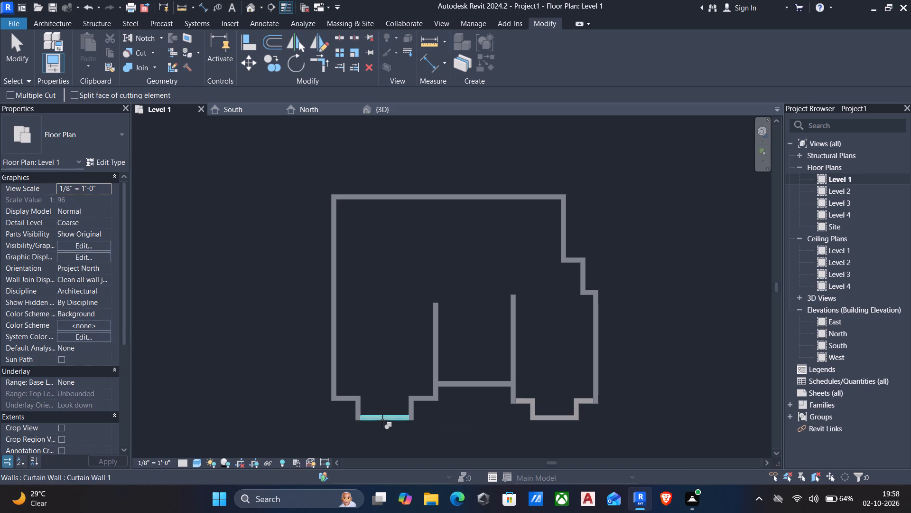
left_click(381, 418)
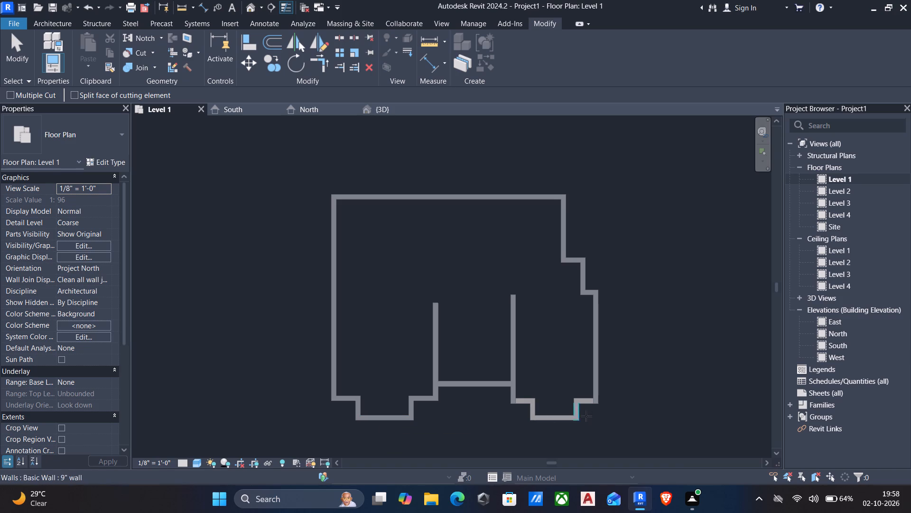
scroll(557, 417, "up", 5)
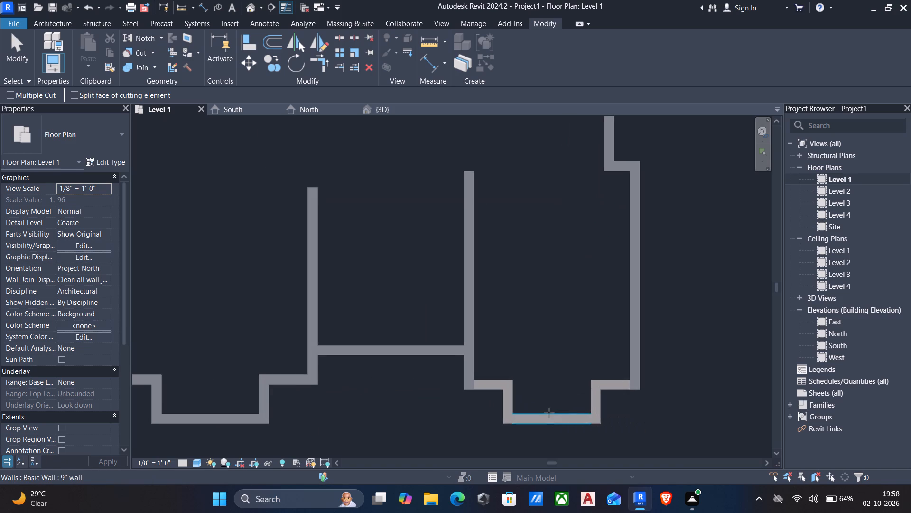
left_click(549, 413)
key("Escape")
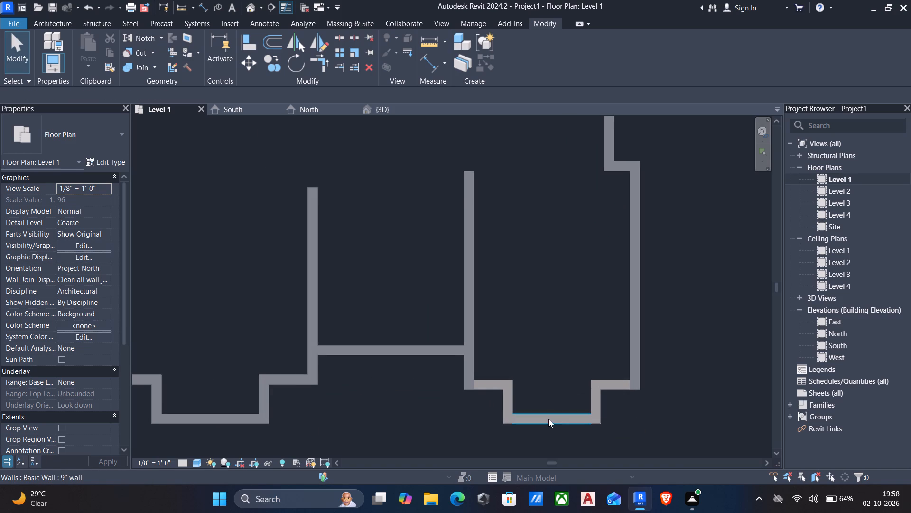
Retry Cut Geometry on the first south bay's front wall and curtain wall, and try it on the second bay's front wall.
scroll(281, 405, "down", 3)
middle_click_drag(283, 406, 372, 418)
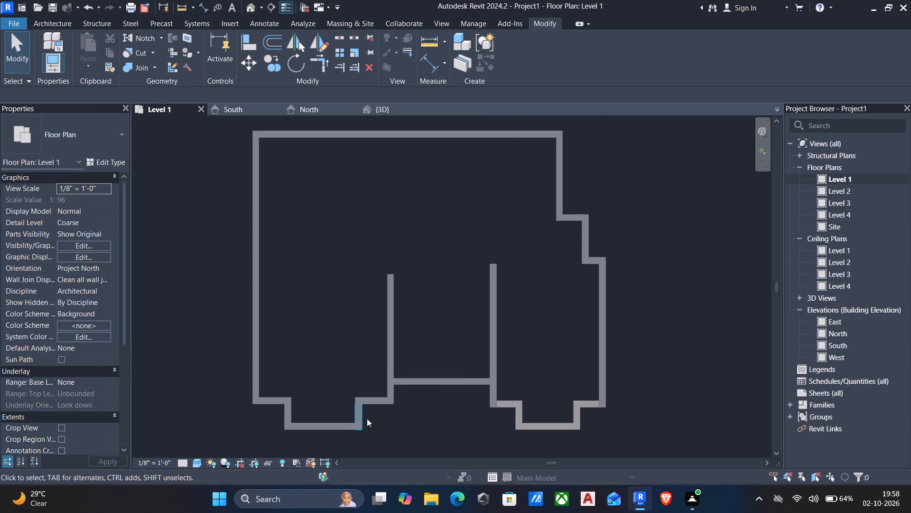
left_click(135, 52)
left_click(326, 429)
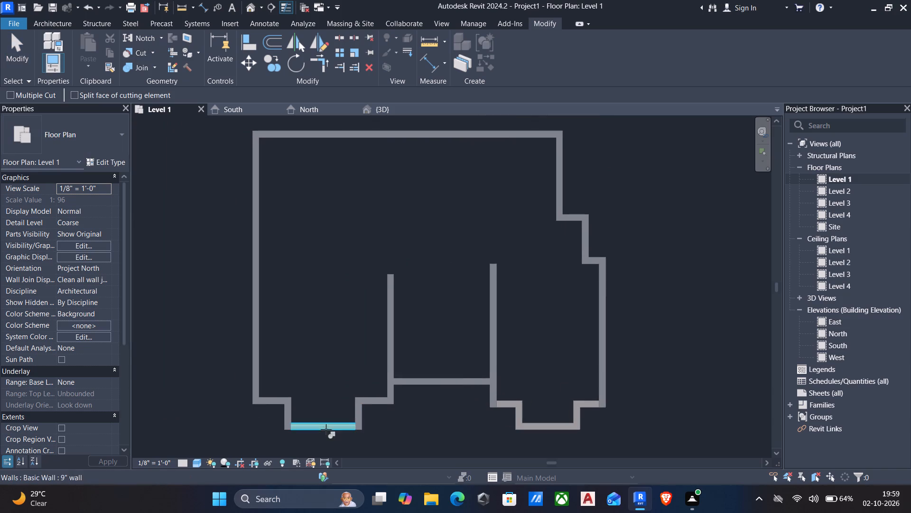
left_click(320, 425)
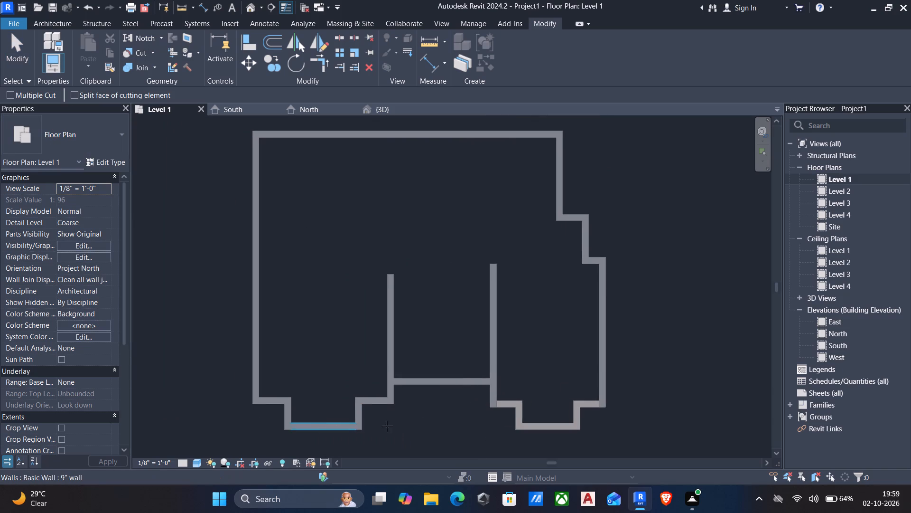
left_click(564, 421)
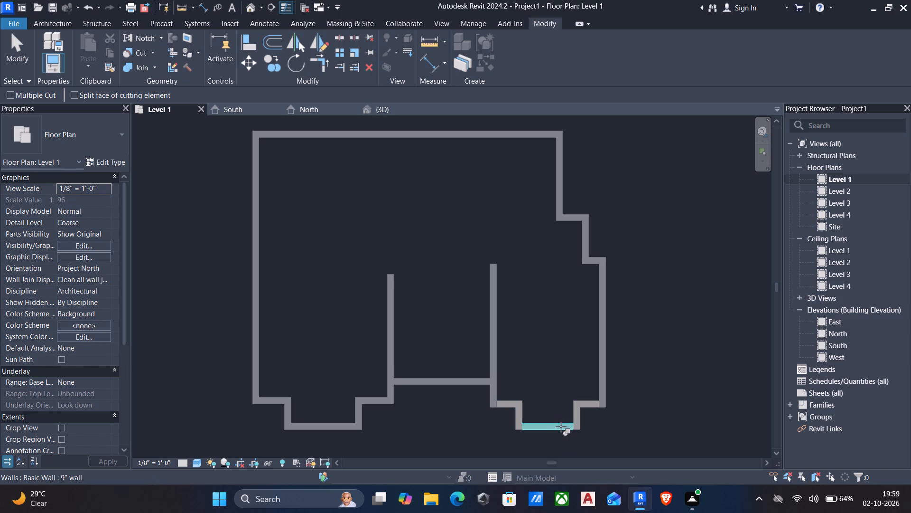
left_click(556, 426)
key("Escape")
Set the Walls category's cut foreground and background patterns to <No Override> in Level 1's Visibility/Graphic Overrides and apply.
scroll(532, 428, "down", 3)
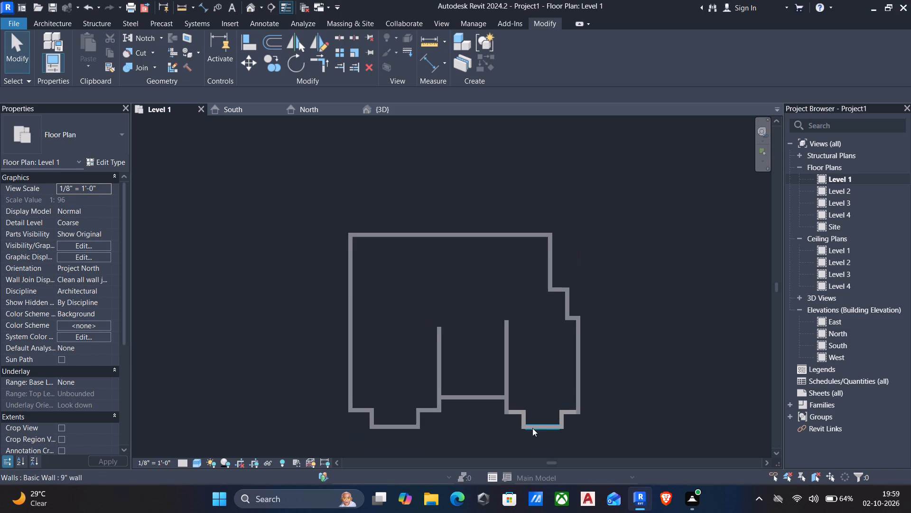
middle_click_drag(532, 428, 535, 418)
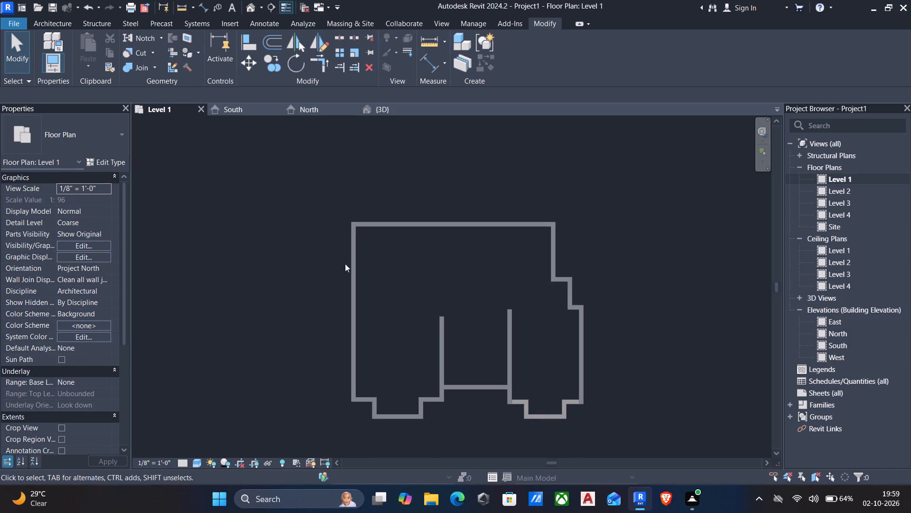
middle_click_drag(414, 425, 409, 404)
left_click_drag(272, 146, 625, 414)
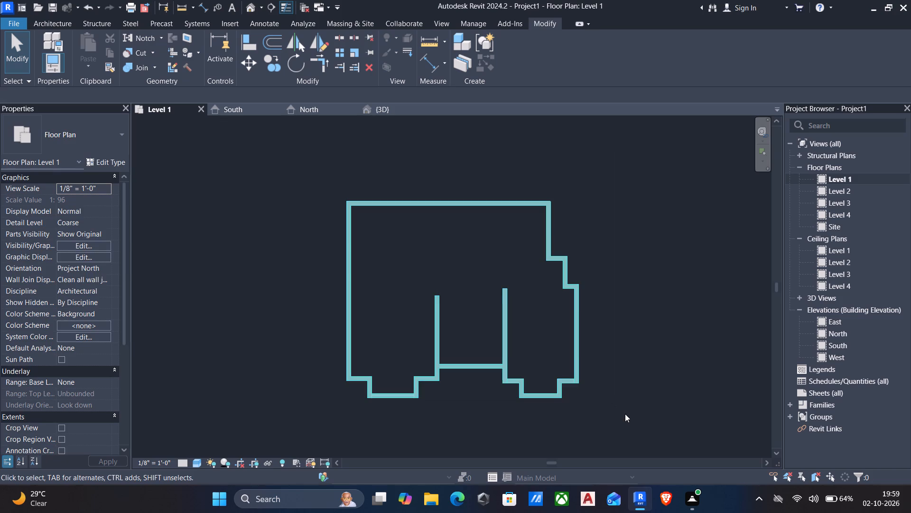
type("vg")
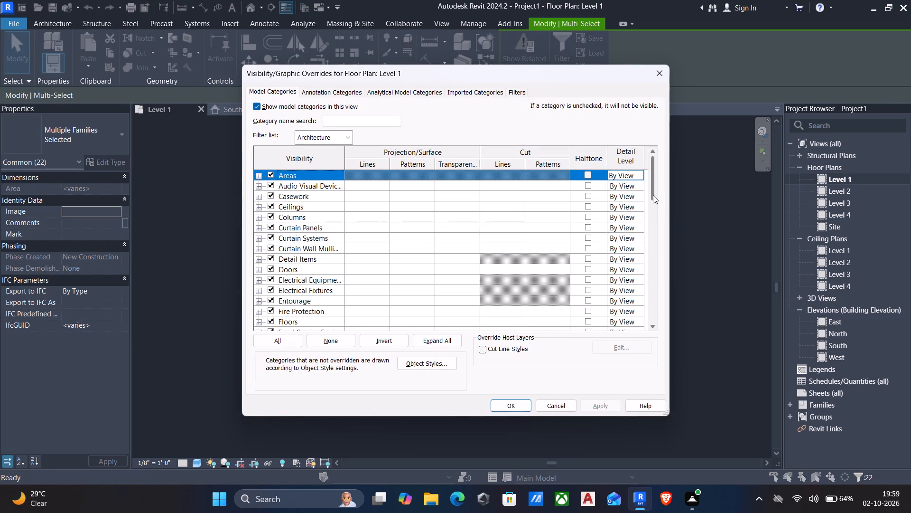
left_click_drag(653, 195, 648, 338)
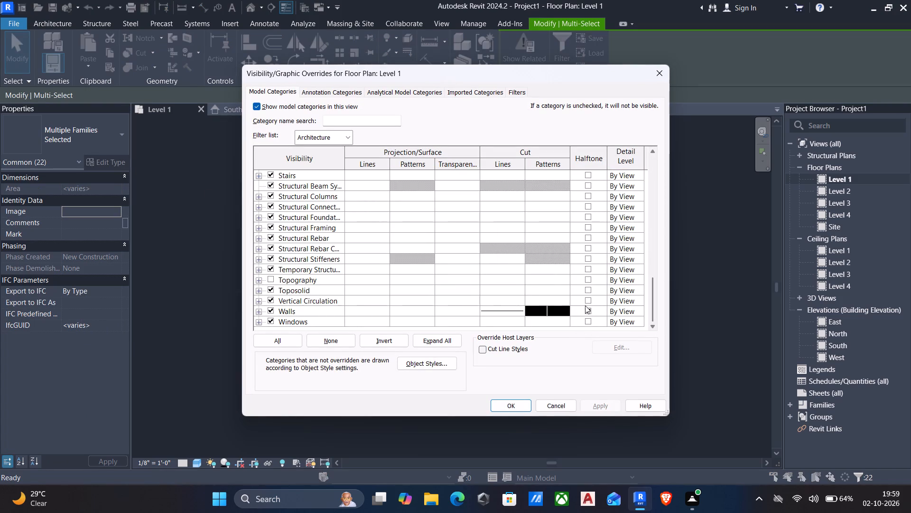
left_click(587, 312)
left_click(552, 308)
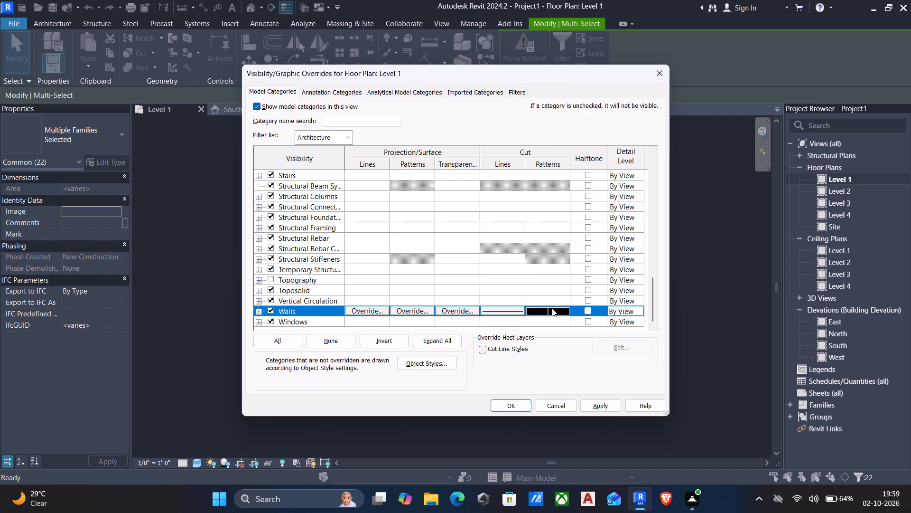
left_click(526, 209)
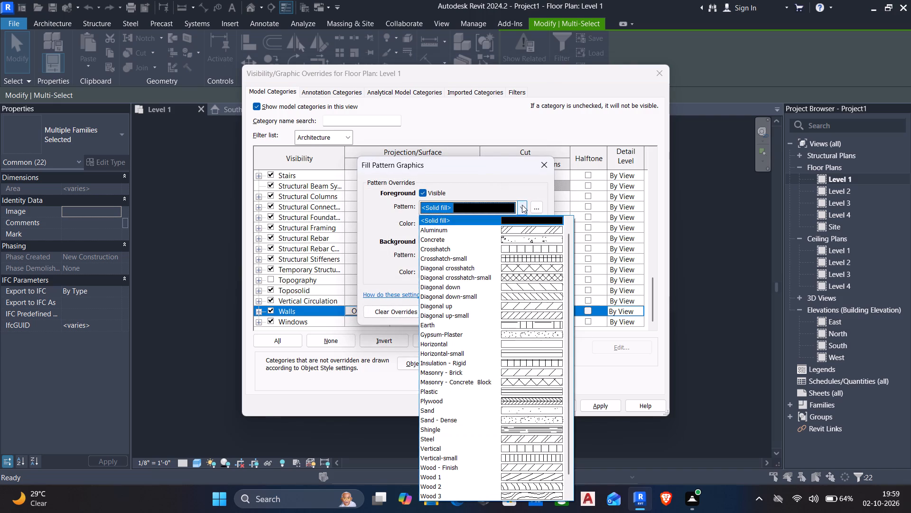
scroll(469, 234, "up", 9)
left_click(459, 220)
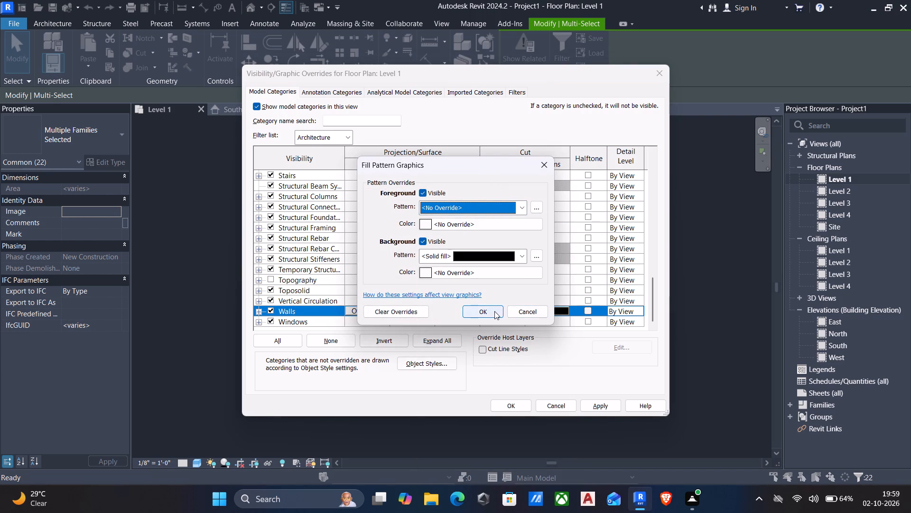
left_click(521, 259)
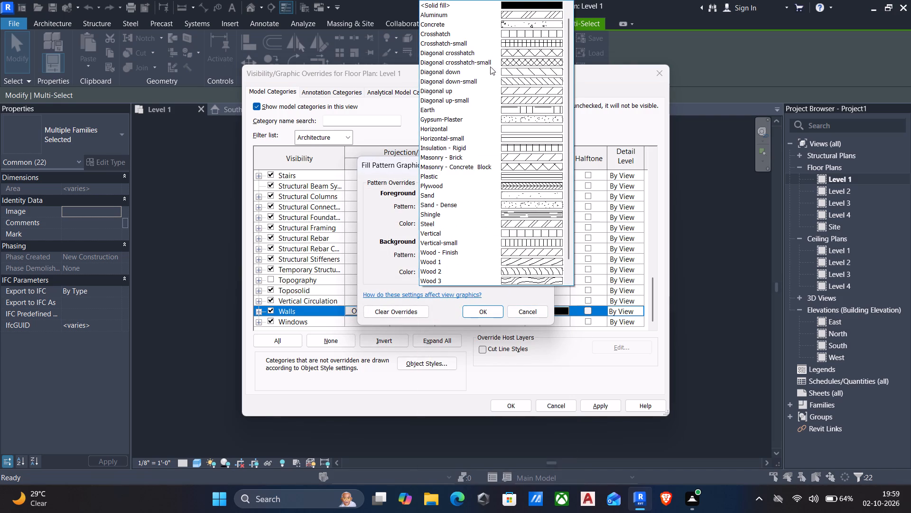
scroll(484, 15, "up", 5)
scroll(446, 4, "up", 6)
left_click(445, 4)
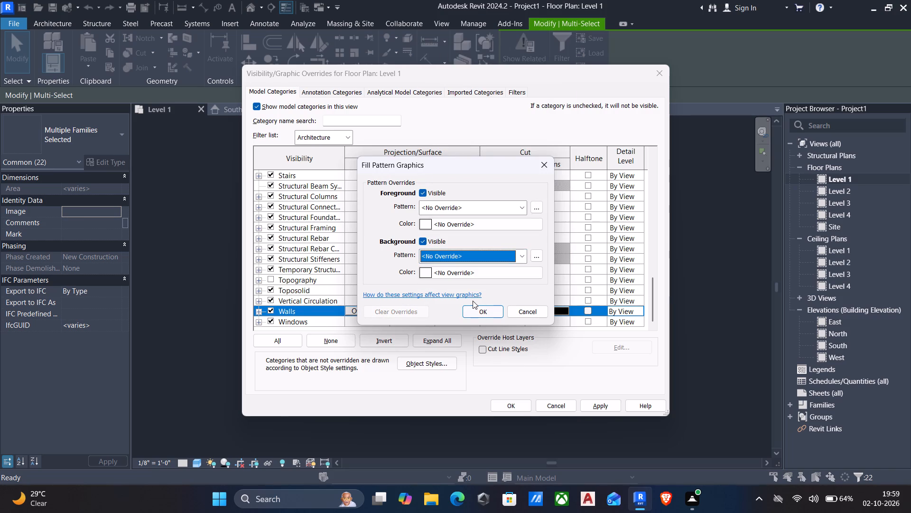
left_click(475, 307)
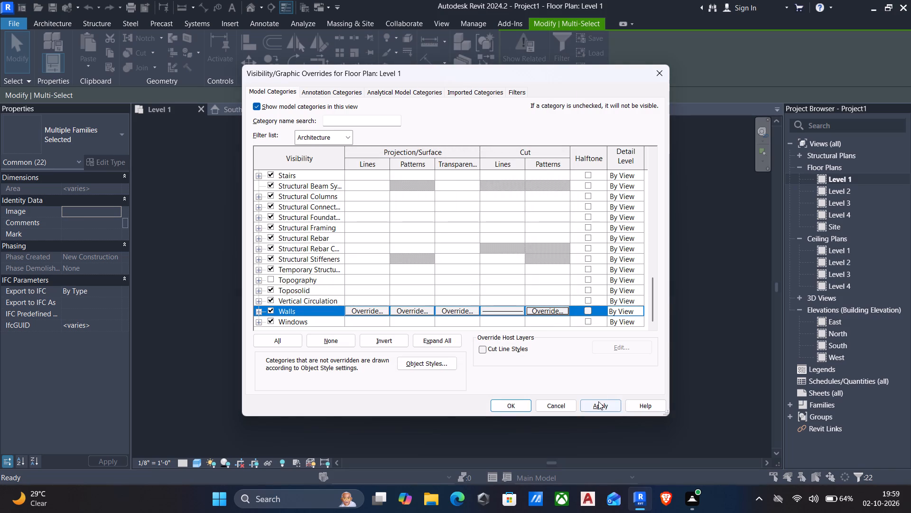
left_click(599, 402)
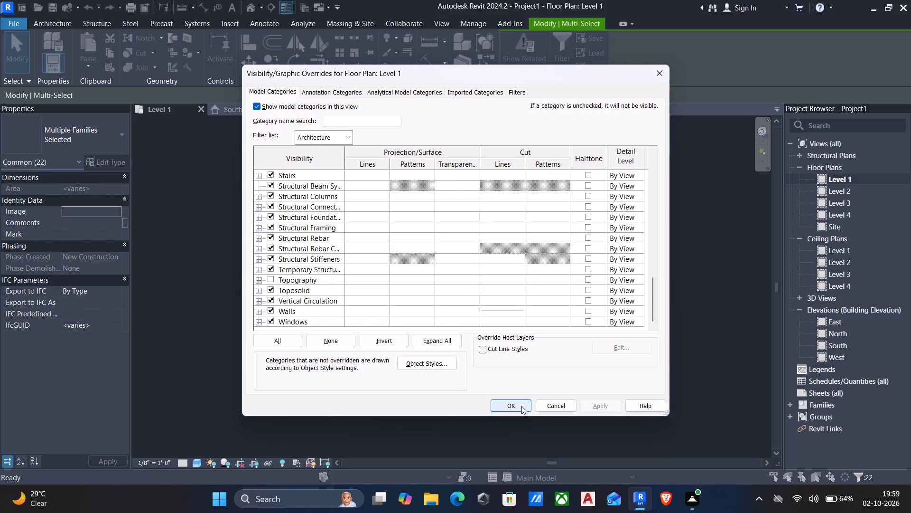
left_click(521, 406)
Examine the Walls category's cut pattern and cut line overrides for Level 1, keeping the line pattern at <No Override>.
scroll(574, 328, "down", 3)
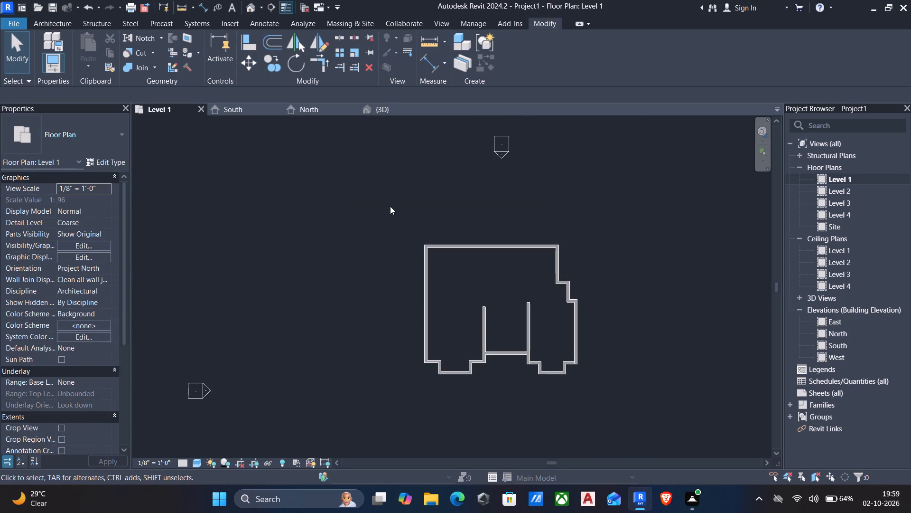
left_click_drag(390, 206, 595, 394)
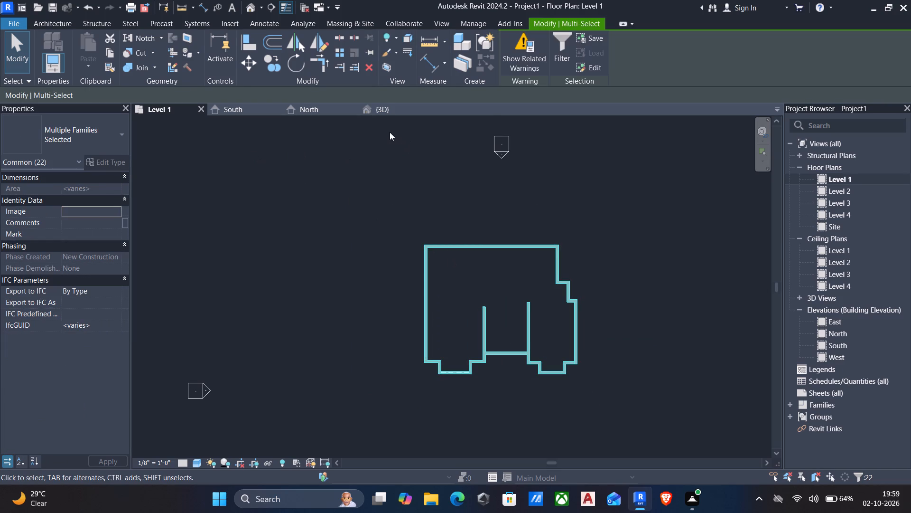
type("vg")
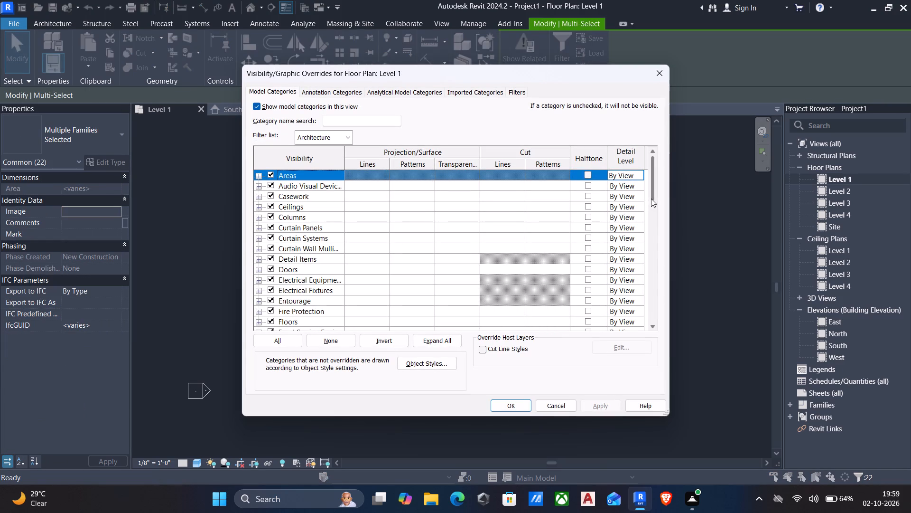
left_click_drag(651, 199, 646, 339)
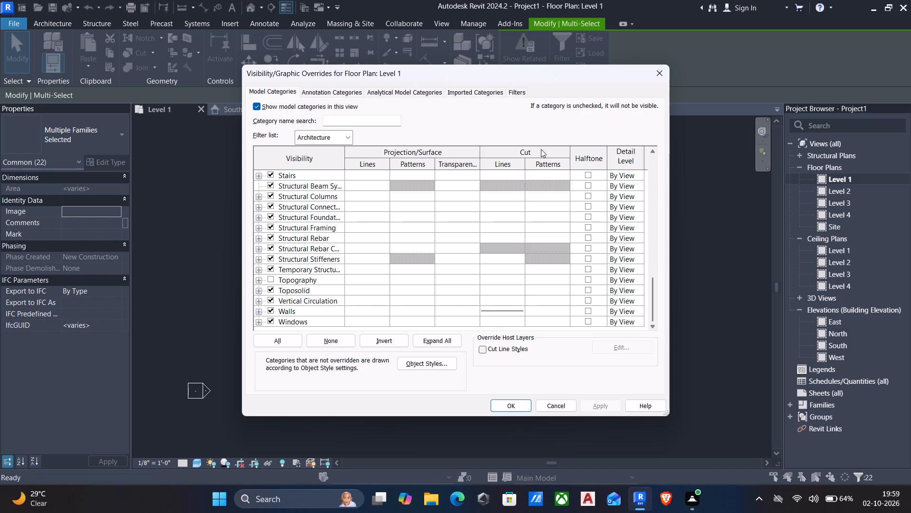
left_click(565, 308)
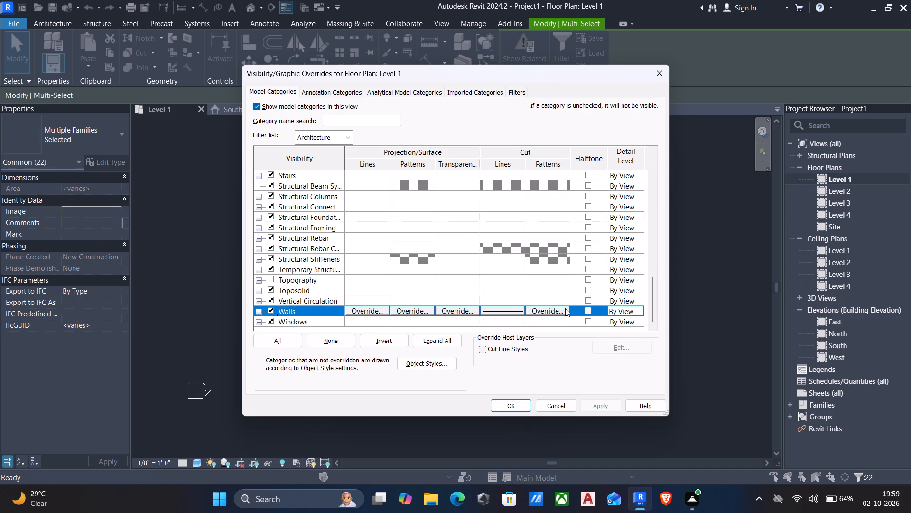
left_click(565, 308)
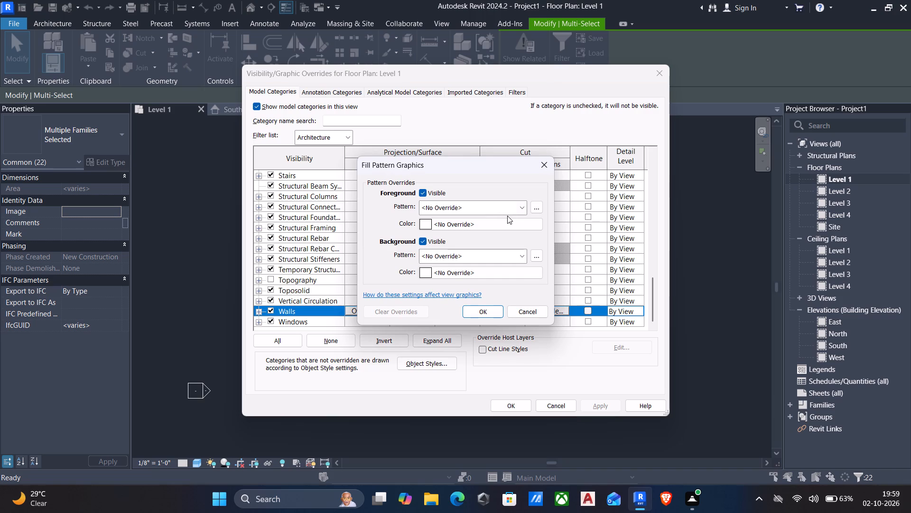
left_click(546, 165)
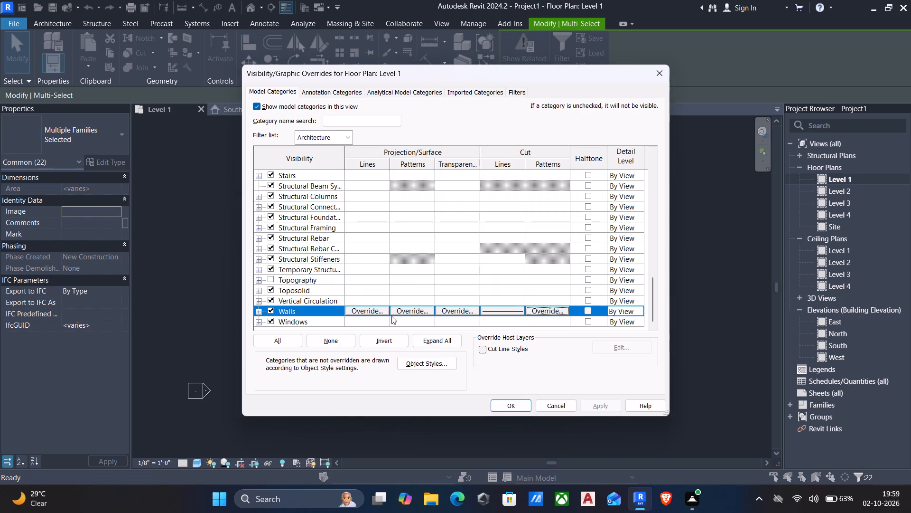
left_click(486, 310)
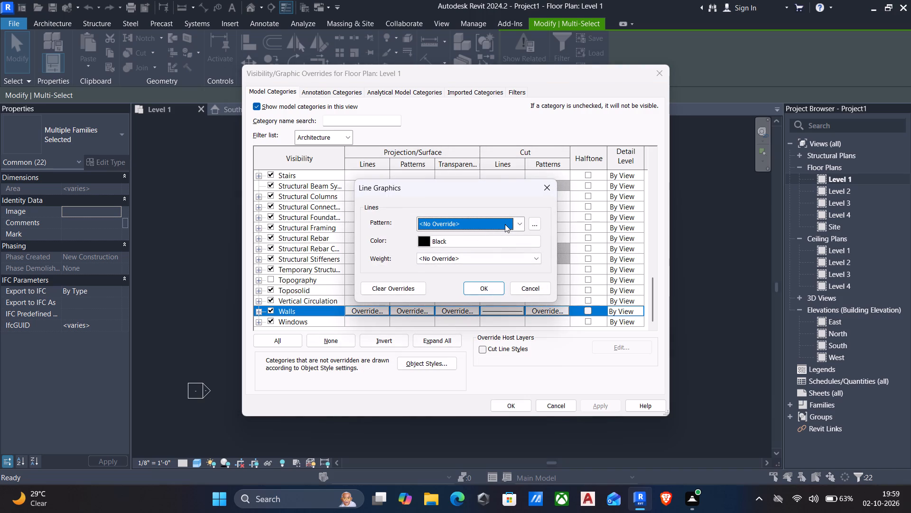
left_click(519, 225)
scroll(452, 83, "up", 5)
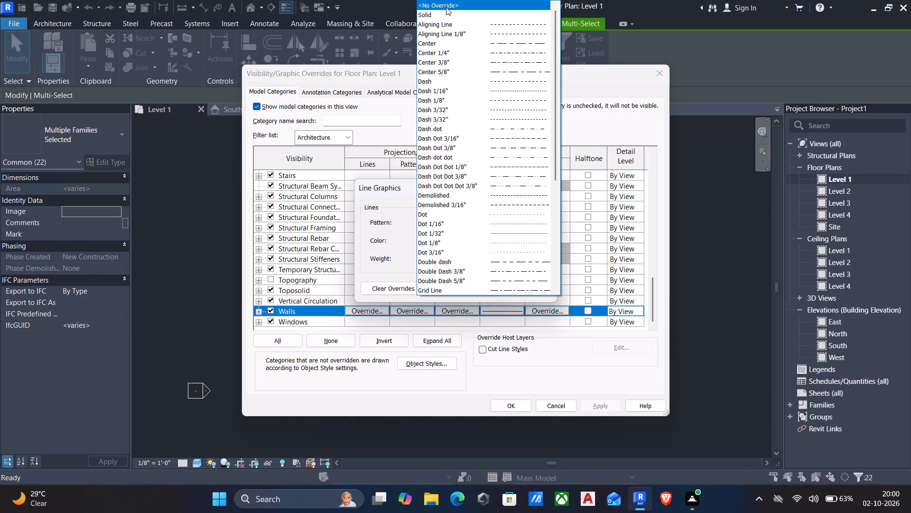
left_click(446, 7)
left_click(474, 284)
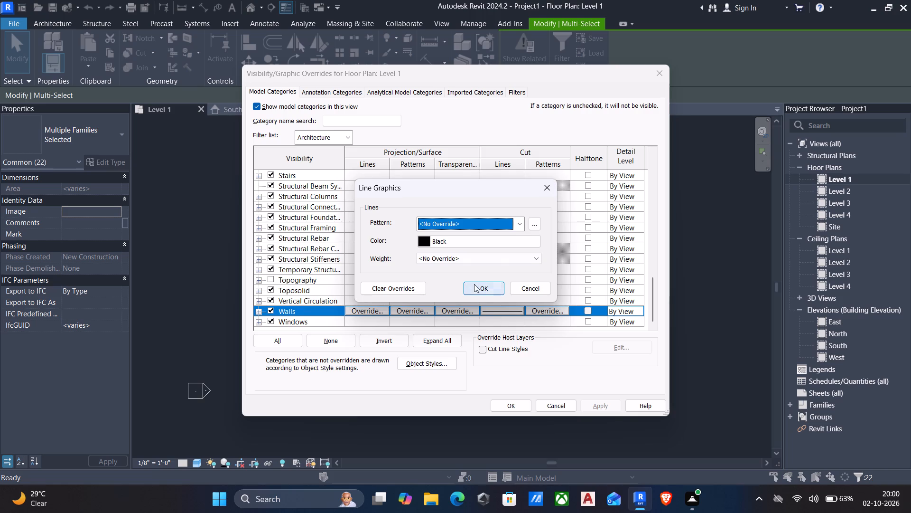
left_click(651, 71)
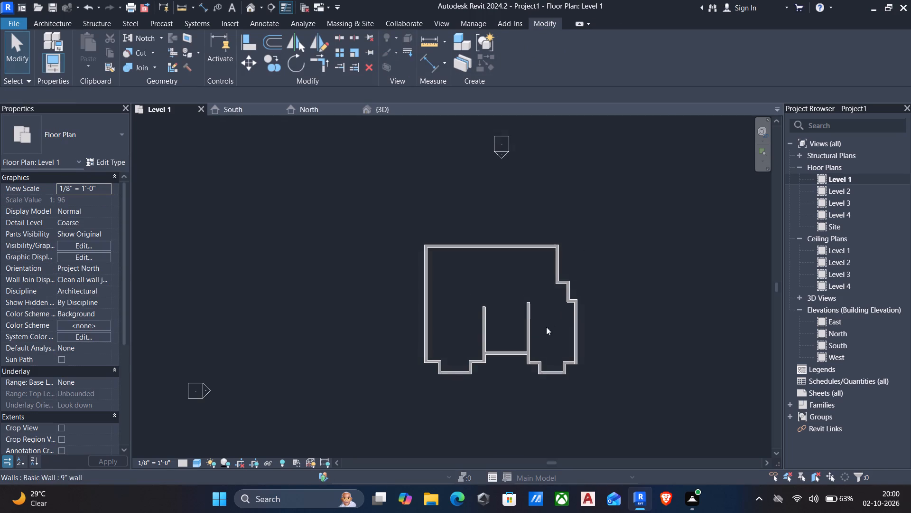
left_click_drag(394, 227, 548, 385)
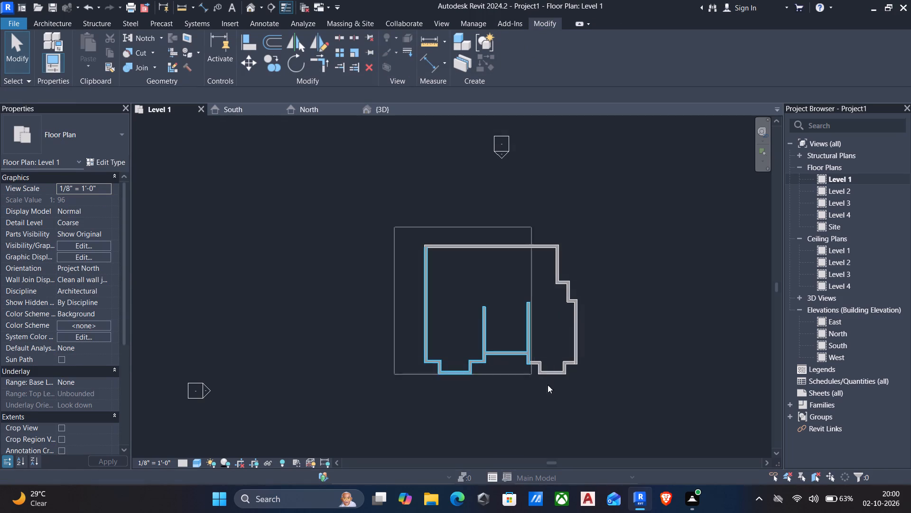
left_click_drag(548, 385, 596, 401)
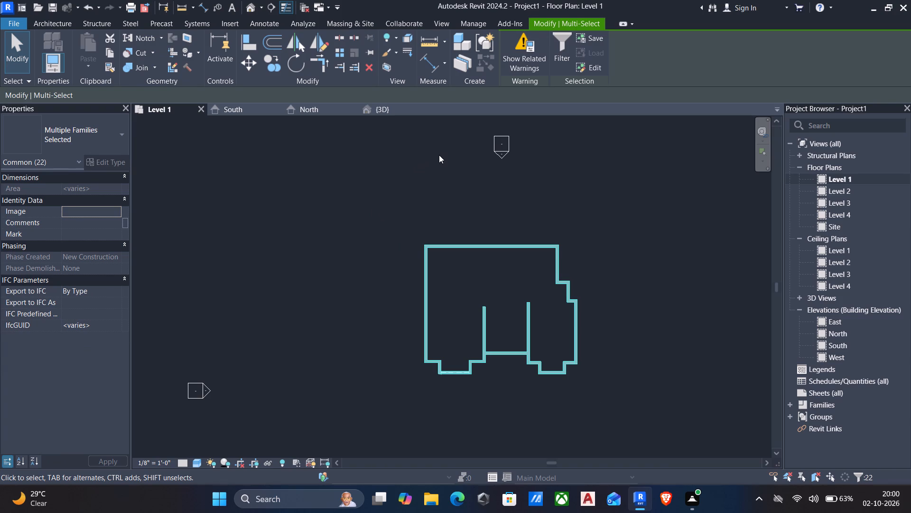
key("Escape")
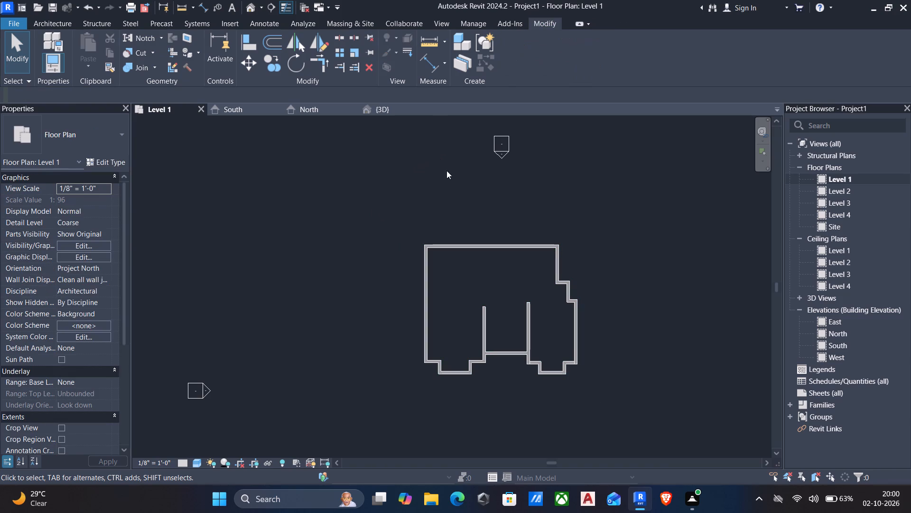
Examine the first south bay's front 9" wall up close in the Level 1 floor plan.
scroll(478, 191, "up", 1)
middle_click_drag(478, 191, 422, 135)
scroll(422, 135, "down", 3)
middle_click_drag(423, 167, 420, 210)
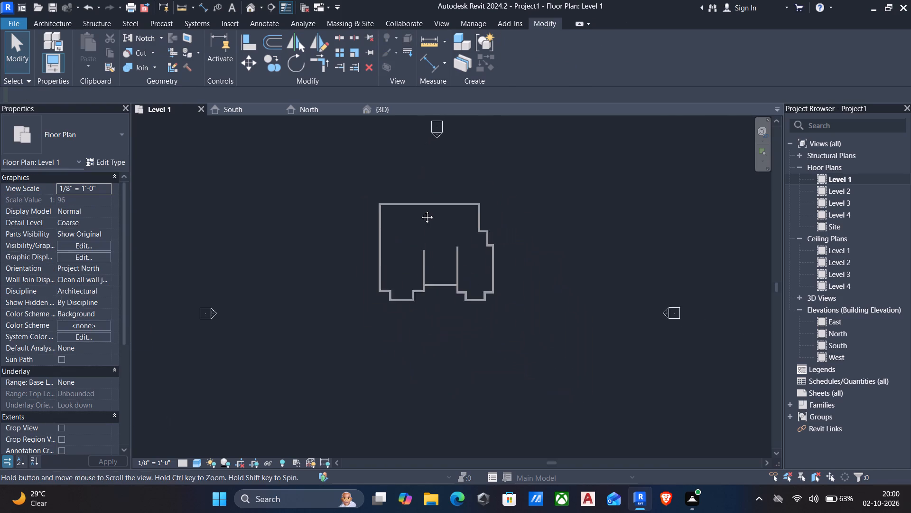
middle_click_drag(420, 210, 420, 220)
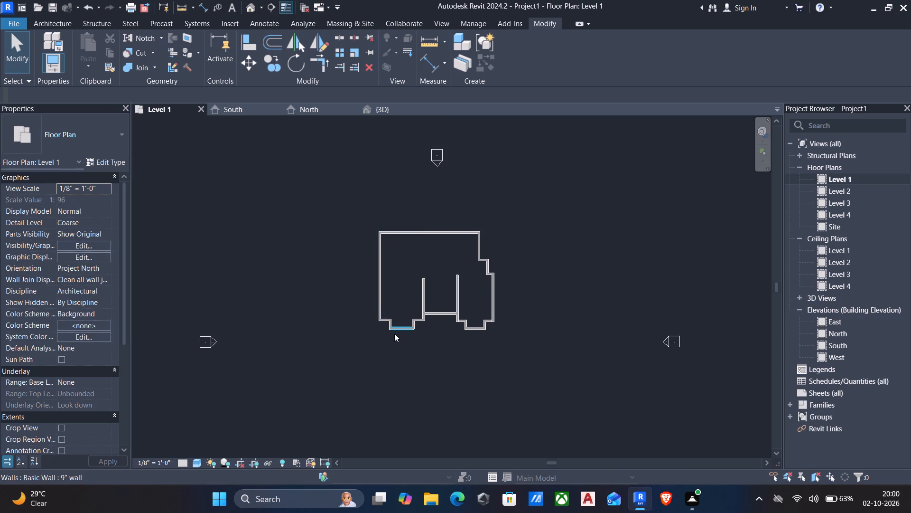
scroll(395, 333, "up", 10)
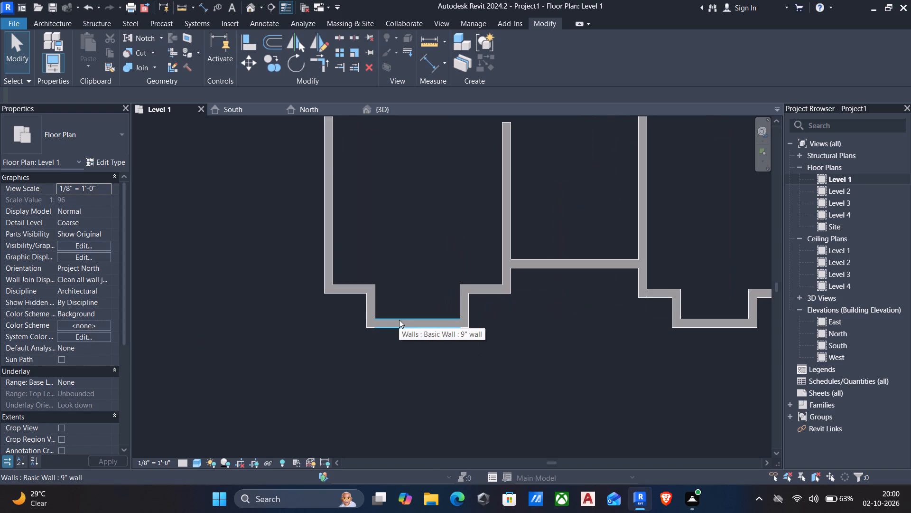
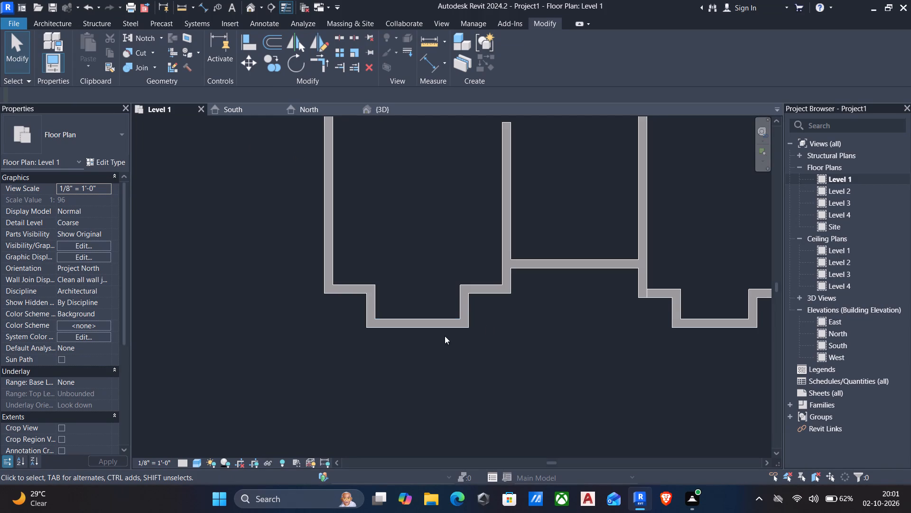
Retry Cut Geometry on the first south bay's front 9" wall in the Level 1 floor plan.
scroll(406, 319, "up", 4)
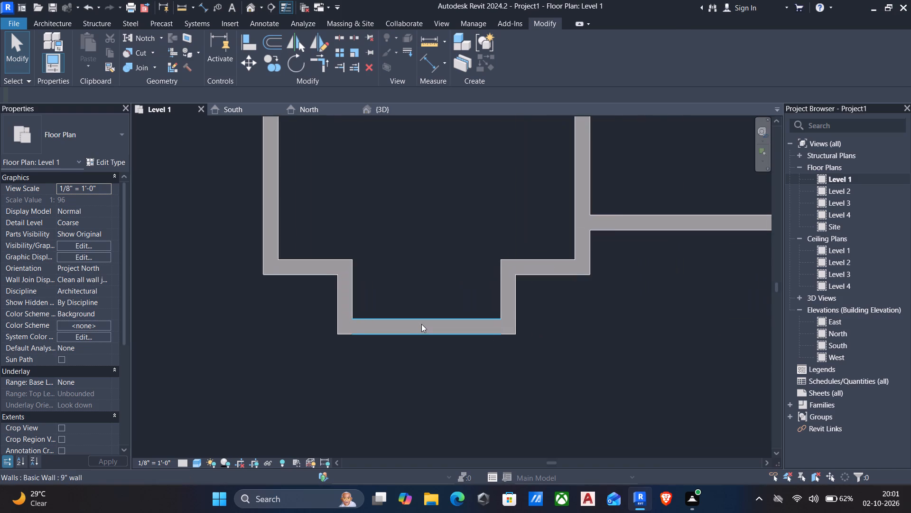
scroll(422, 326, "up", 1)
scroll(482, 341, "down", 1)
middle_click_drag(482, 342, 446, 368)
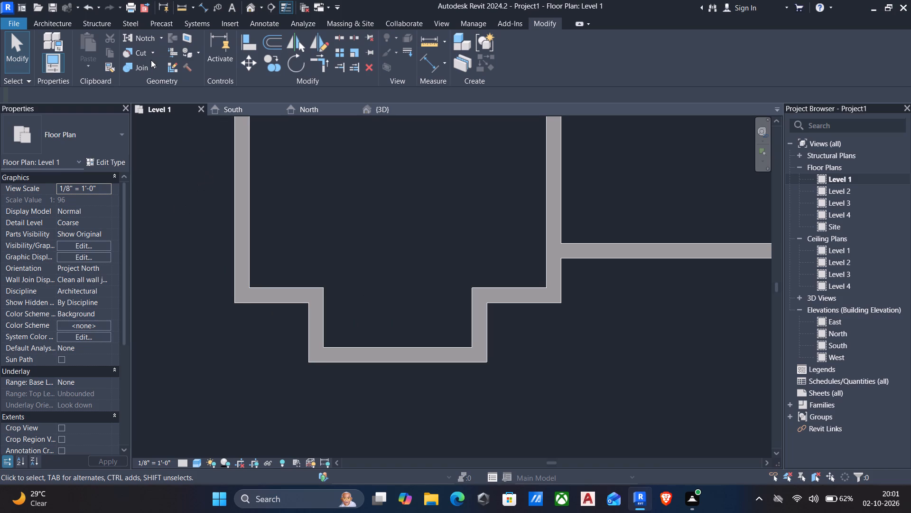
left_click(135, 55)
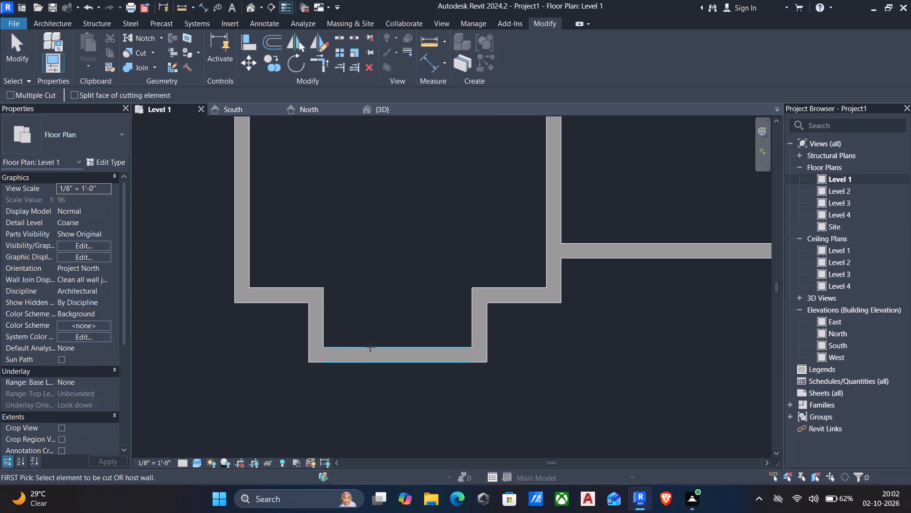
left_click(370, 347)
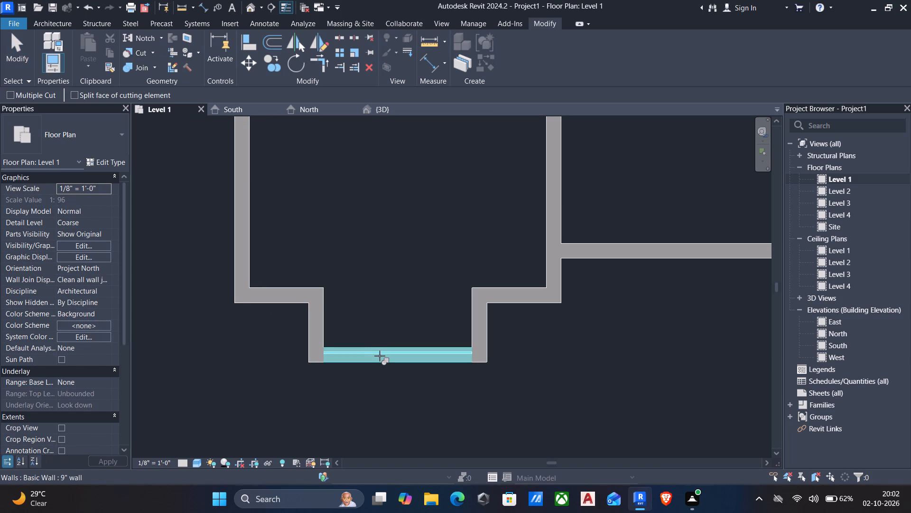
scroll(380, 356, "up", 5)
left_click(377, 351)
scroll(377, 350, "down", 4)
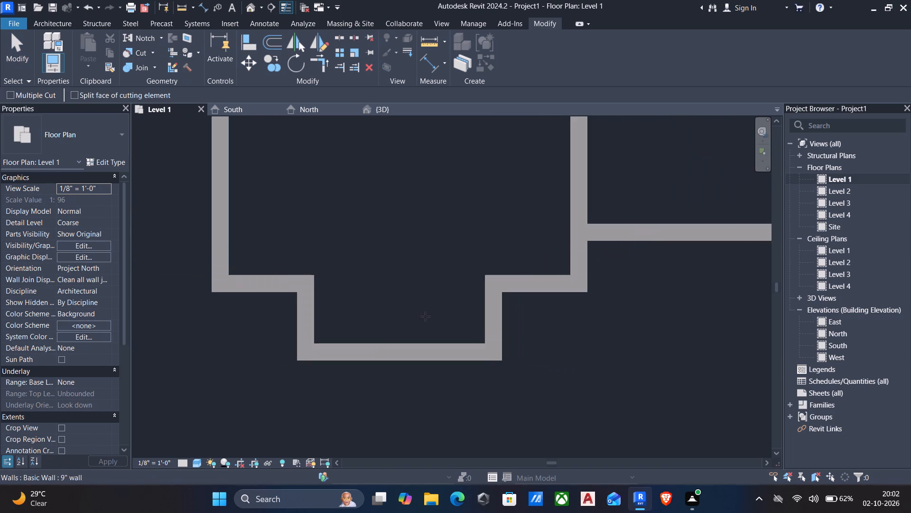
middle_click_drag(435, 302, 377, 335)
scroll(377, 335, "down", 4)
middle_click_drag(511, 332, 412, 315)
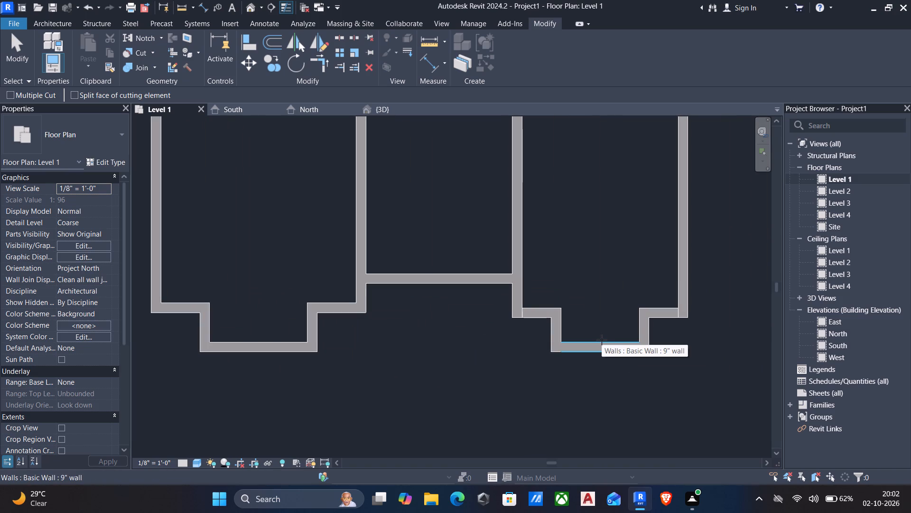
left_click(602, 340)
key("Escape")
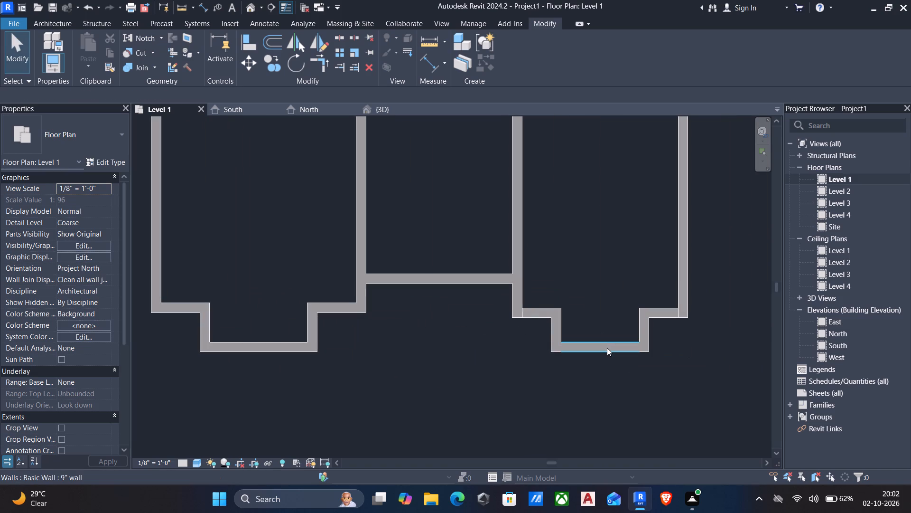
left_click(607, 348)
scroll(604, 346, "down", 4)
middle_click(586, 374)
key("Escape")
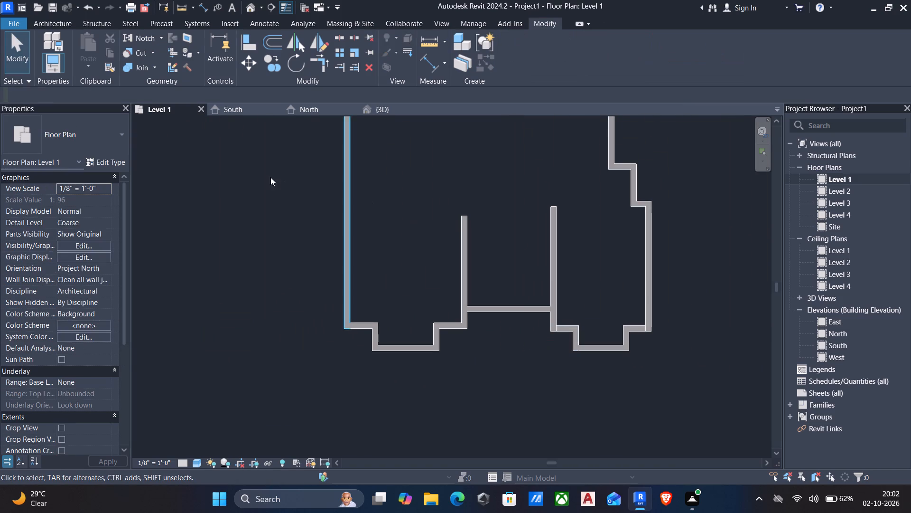
Switch to the {3D} view and set its visual style to Wireframe, cancelling the save reminder.
left_click(391, 106)
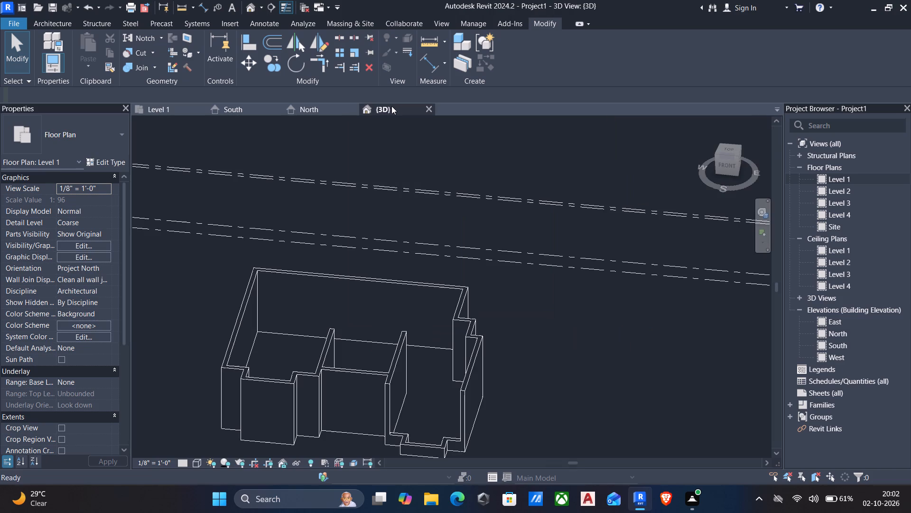
middle_click_drag(304, 404, 319, 329)
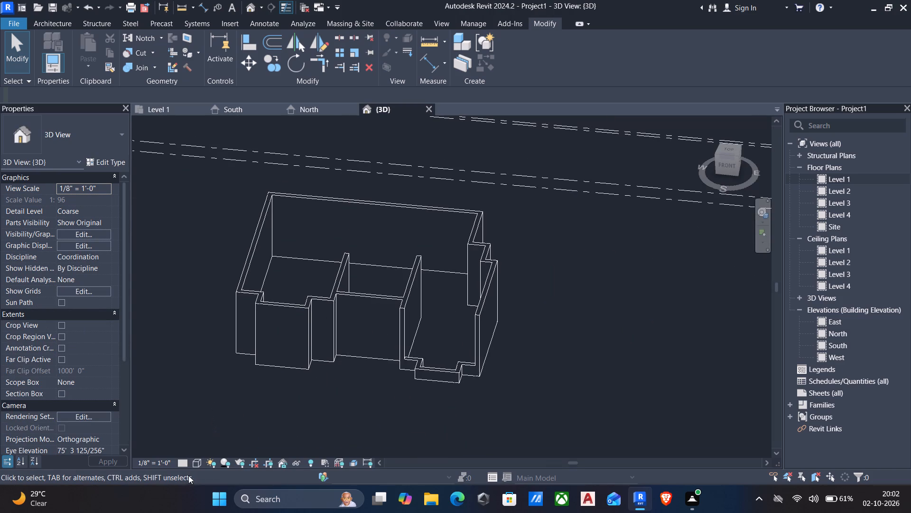
left_click(195, 462)
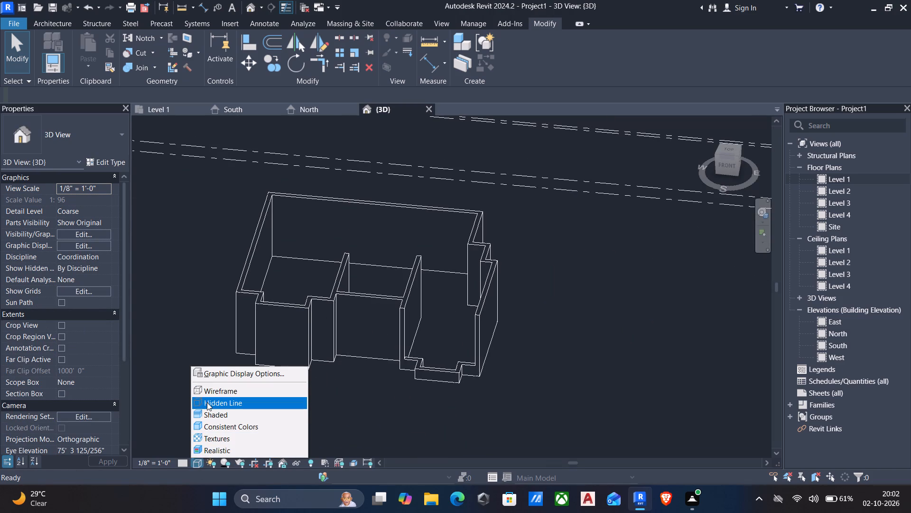
left_click(207, 403)
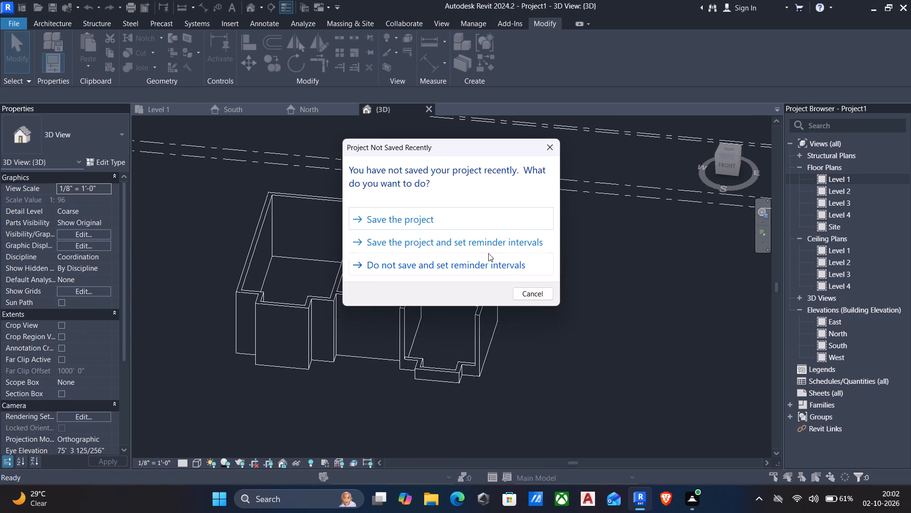
left_click(529, 290)
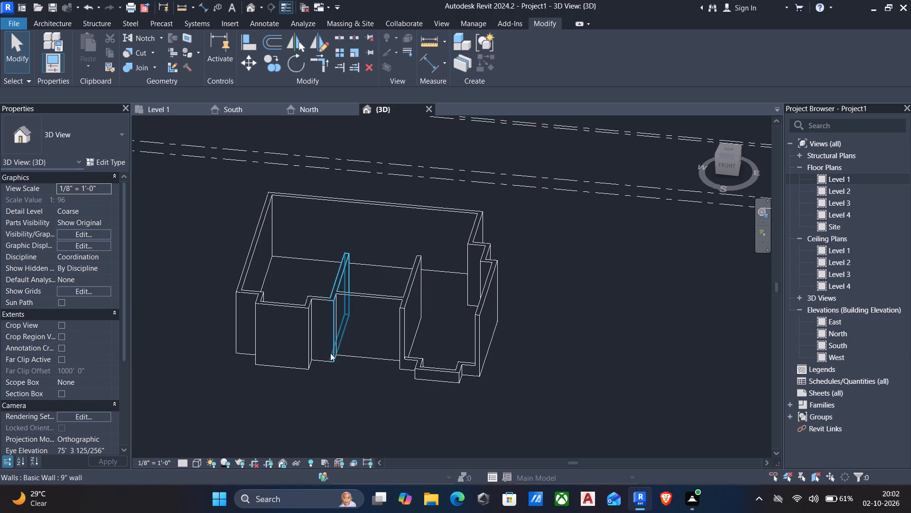
left_click(197, 463)
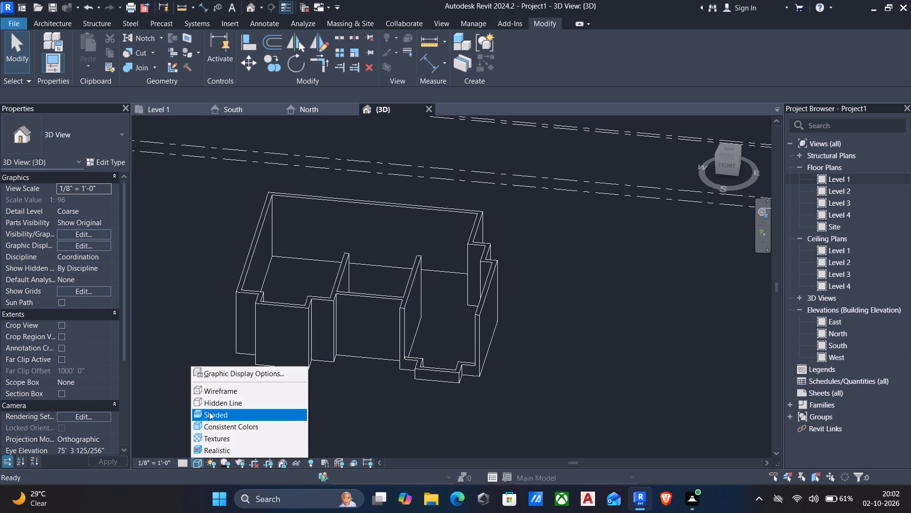
left_click(209, 393)
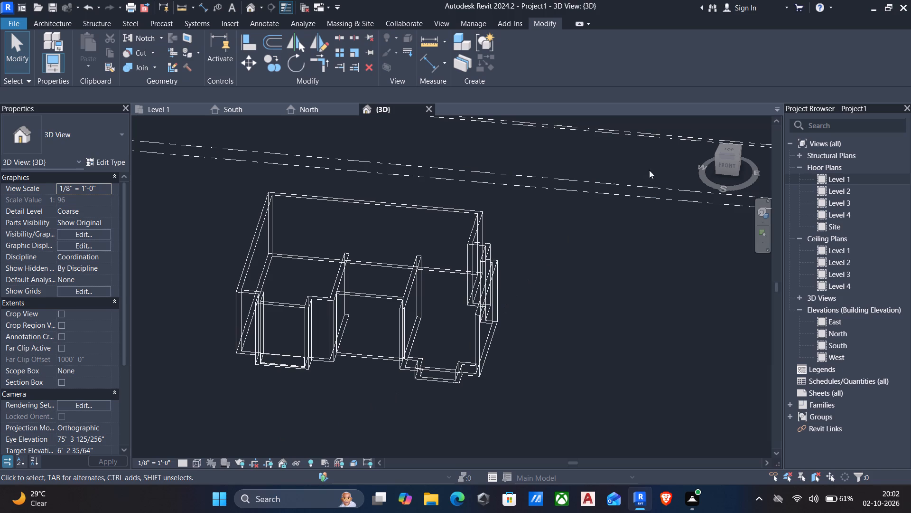
Orient the 3D view to the top, close up on the first south bay's front wall.
left_click(723, 148)
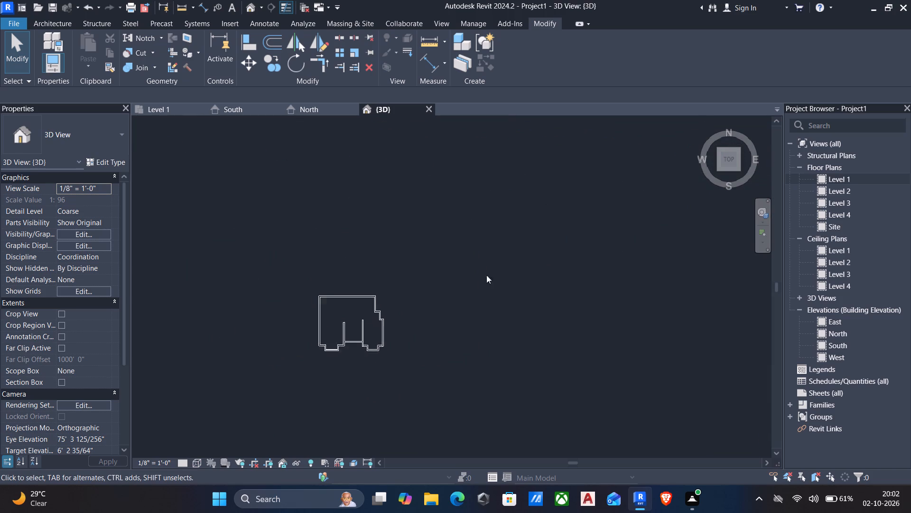
scroll(407, 225, "up", 5)
middle_click_drag(458, 250, 406, 261)
scroll(458, 251, "up", 1)
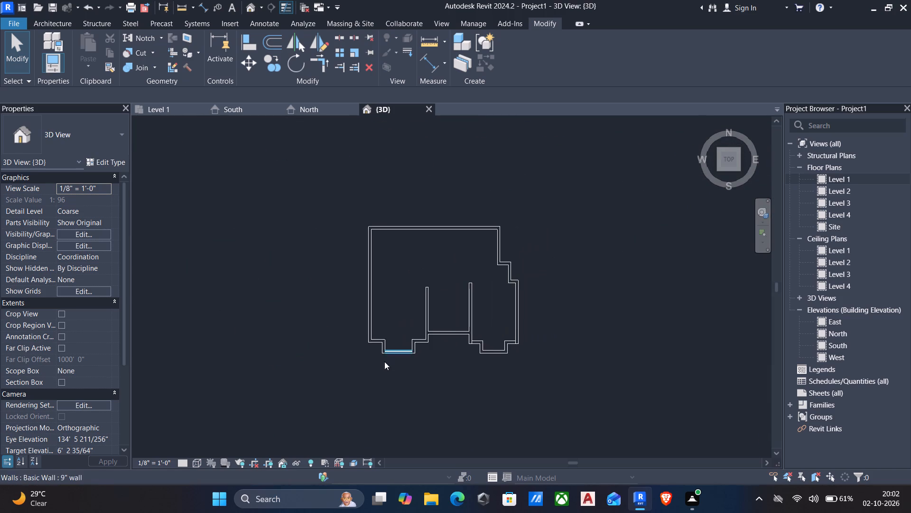
scroll(386, 367, "up", 6)
scroll(407, 317, "up", 5)
middle_click_drag(407, 317, 402, 317)
middle_click_drag(403, 346, 363, 323)
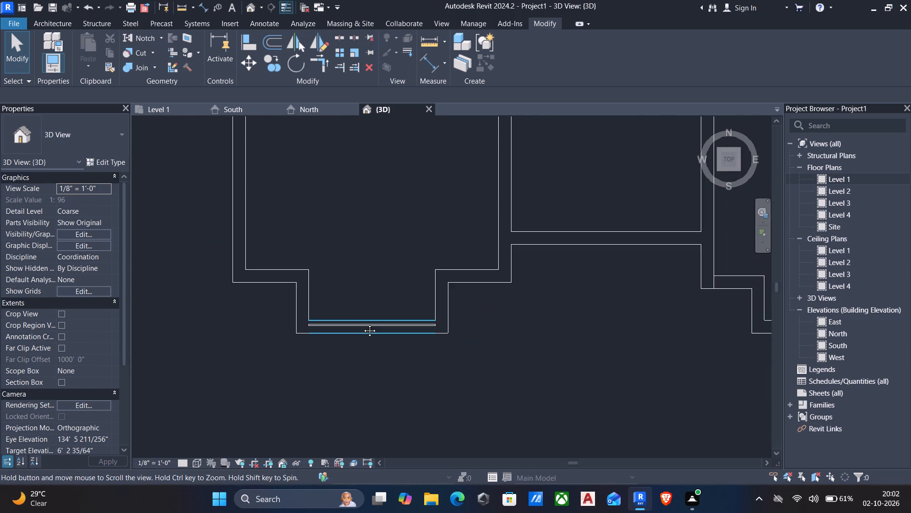
middle_click_drag(363, 323, 363, 323)
scroll(363, 322, "up", 2)
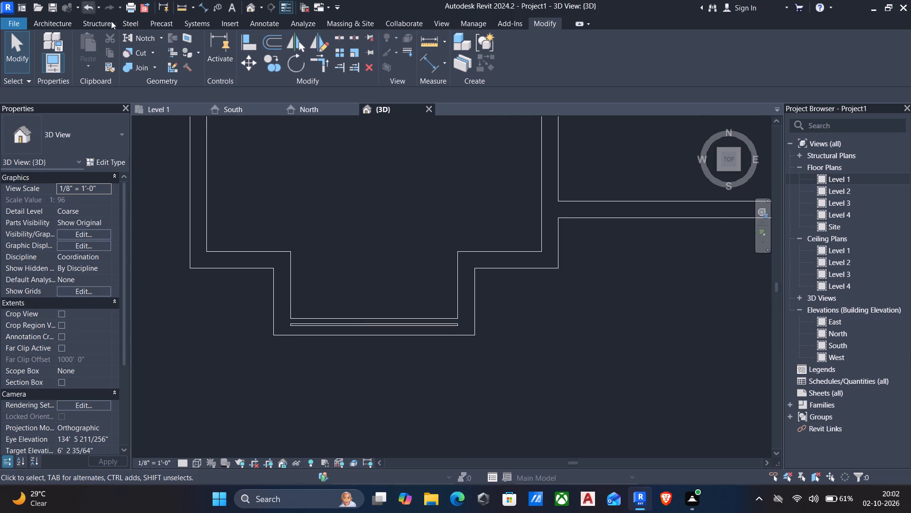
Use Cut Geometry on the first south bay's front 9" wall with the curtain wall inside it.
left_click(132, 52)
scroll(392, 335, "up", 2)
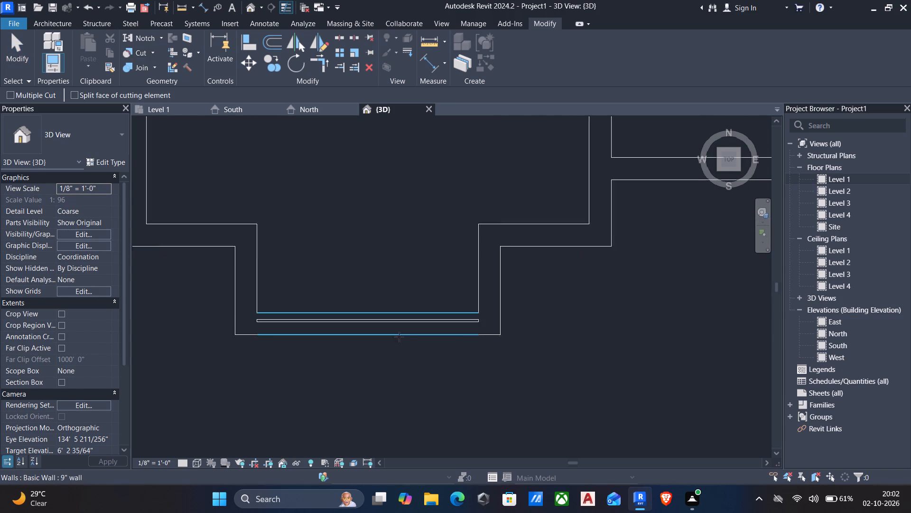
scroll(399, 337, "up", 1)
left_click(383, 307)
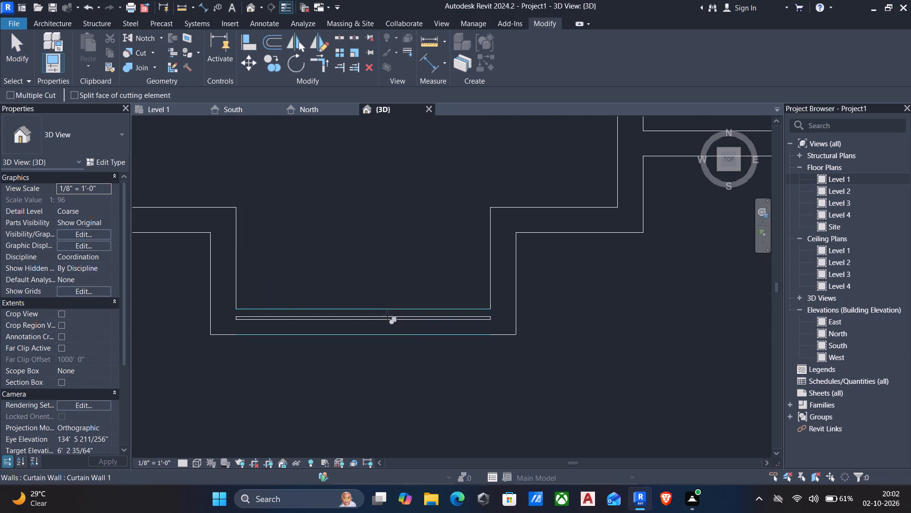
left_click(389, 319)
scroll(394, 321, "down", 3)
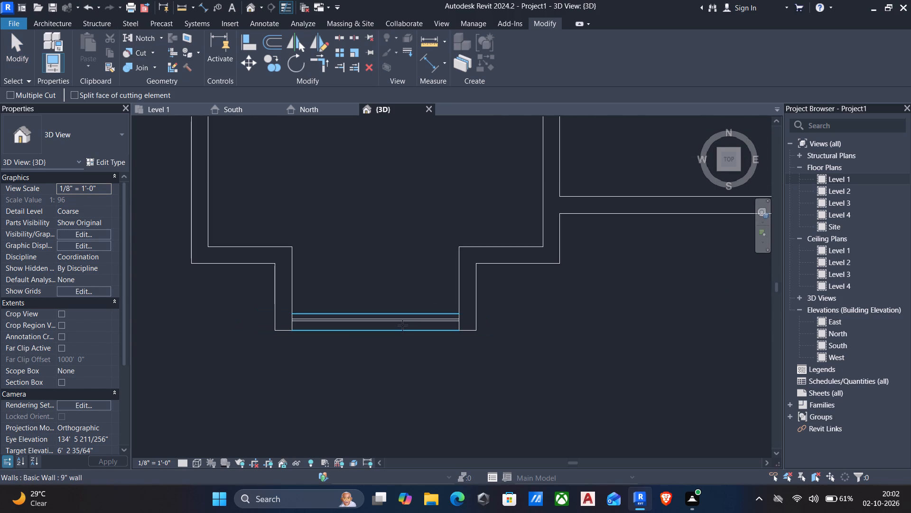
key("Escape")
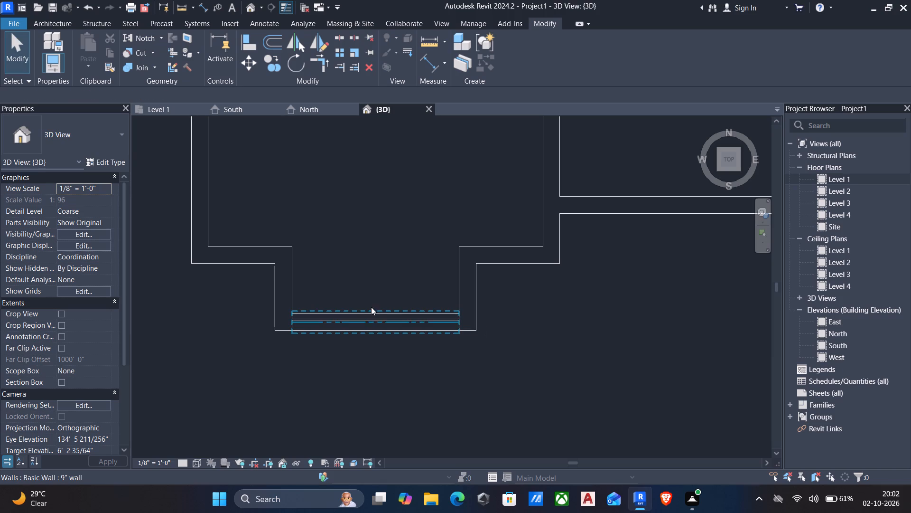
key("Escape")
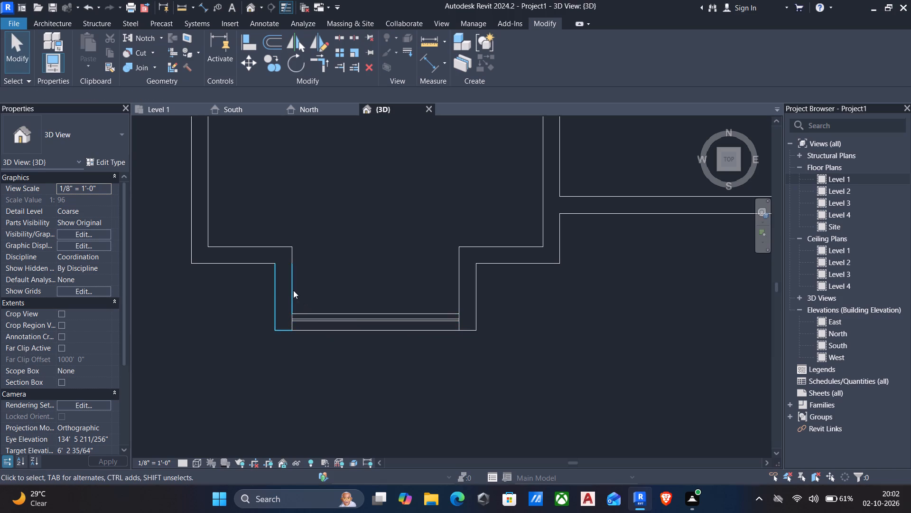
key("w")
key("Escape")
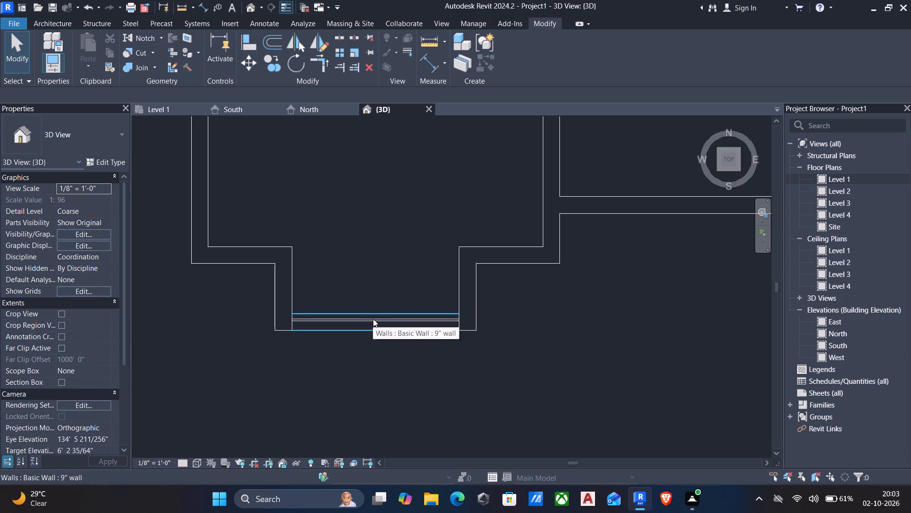
Delete the first south bay's front 9" wall and its curtain wall.
scroll(378, 319, "down", 3)
middle_click_drag(380, 324, 349, 347)
key("Escape")
left_click(352, 342)
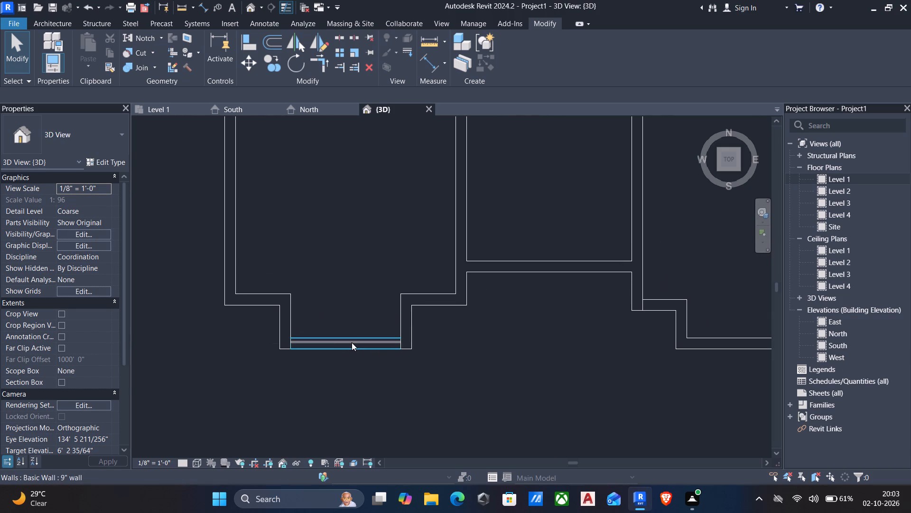
key("Delete")
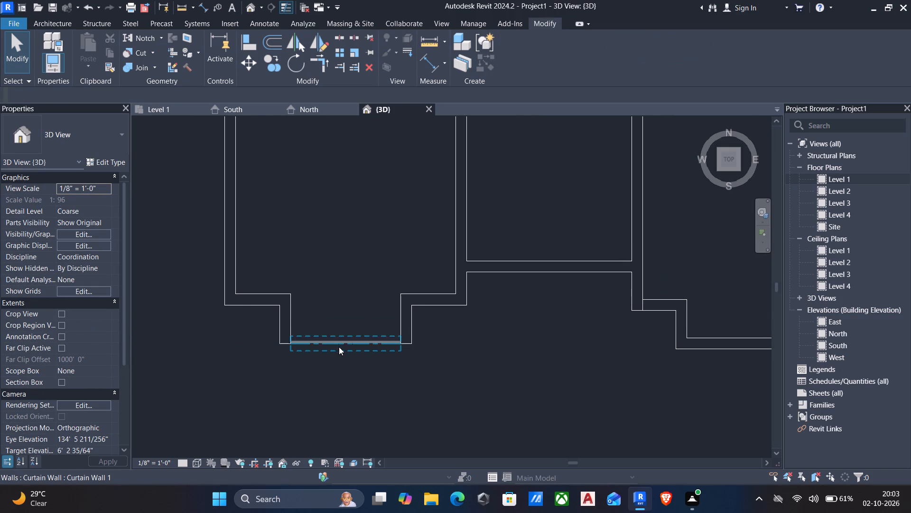
key("Escape")
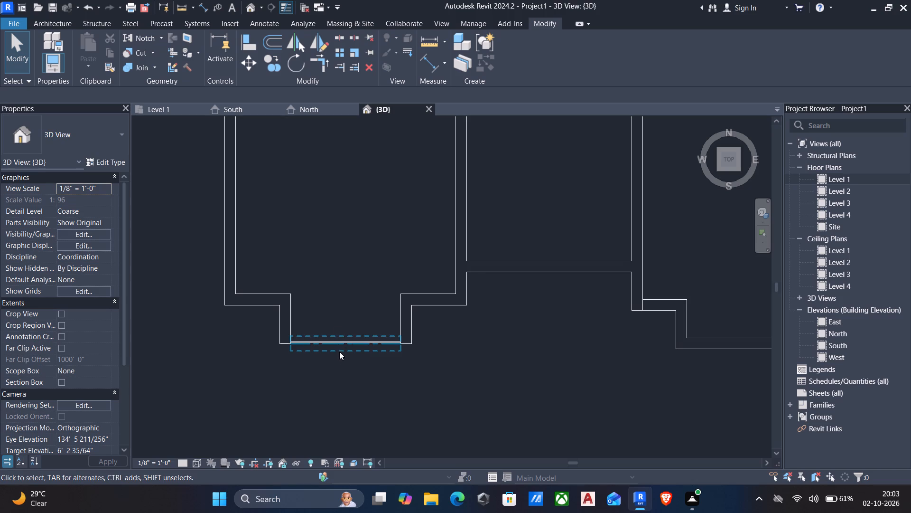
left_click(340, 346)
key("Delete")
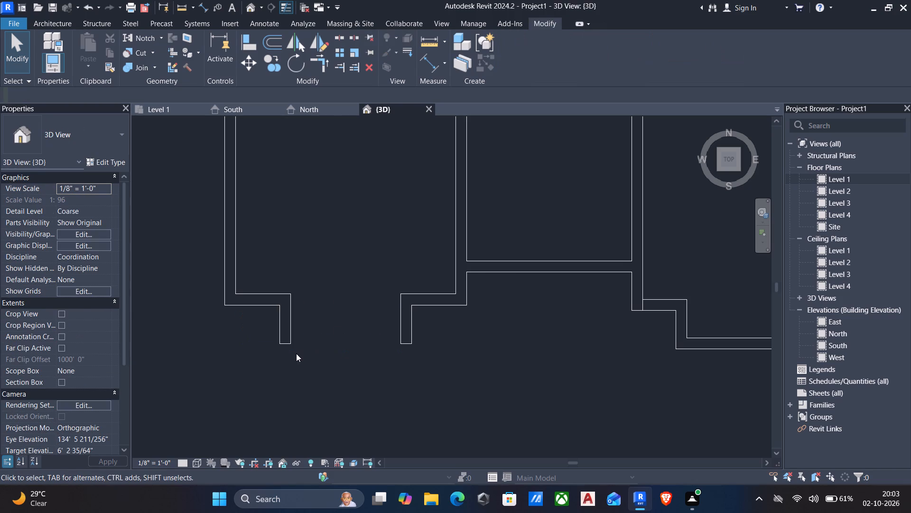
Draw a 9" wall about 7'-6" long across the first south bay's front opening, with the location line at Finish Face: Exterior.
type("wa")
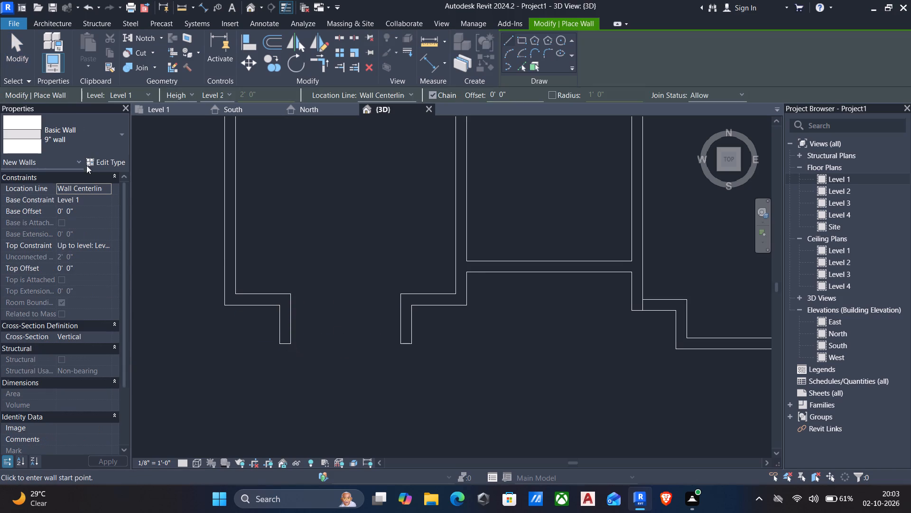
left_click(294, 347)
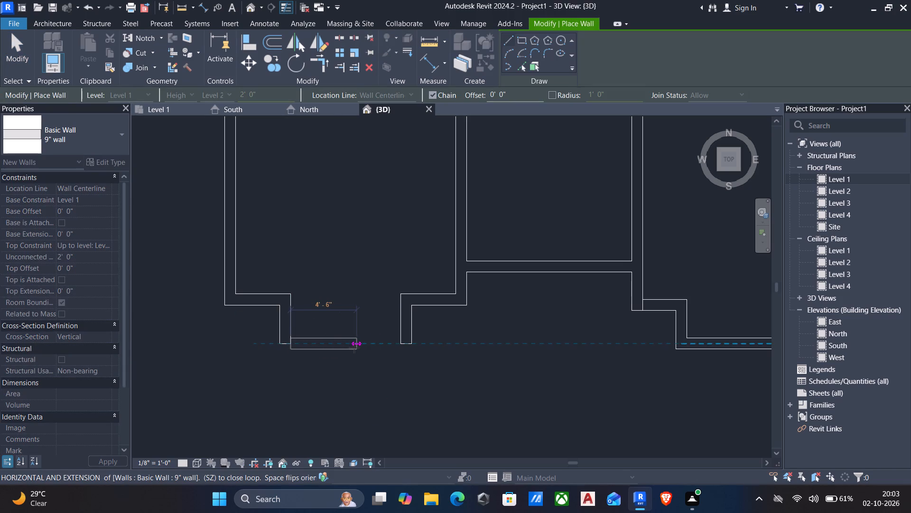
key("Escape")
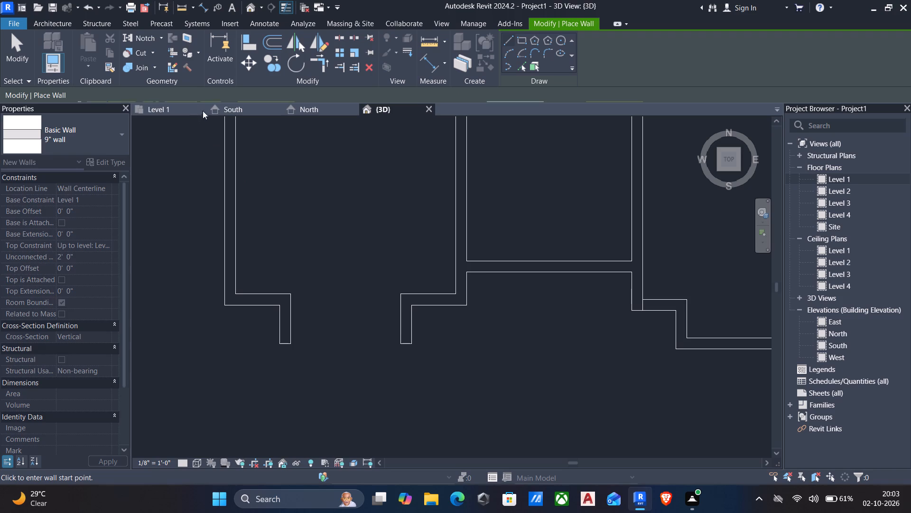
left_click(378, 94)
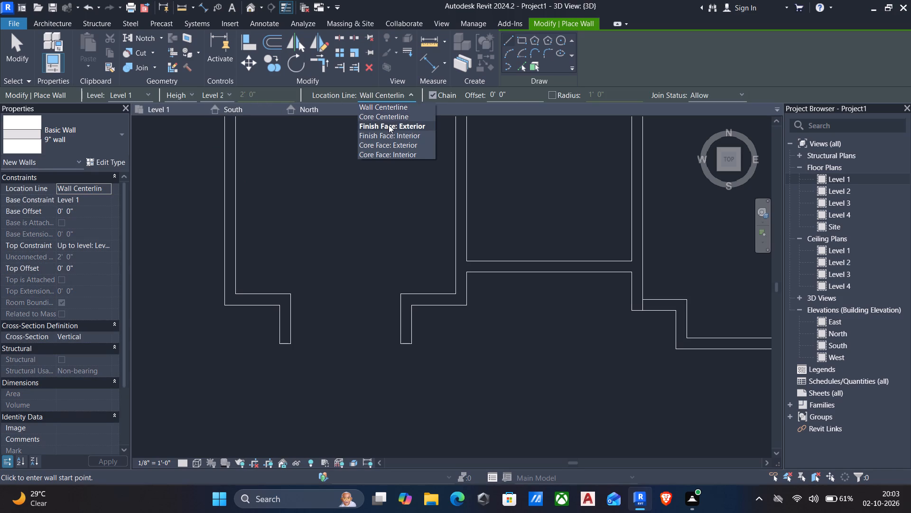
left_click(389, 125)
left_click(290, 346)
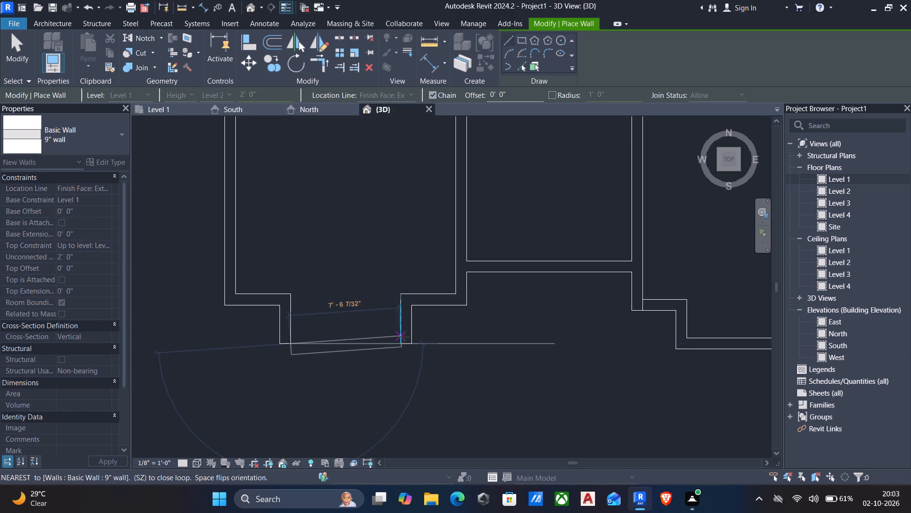
key("space")
left_click(402, 339)
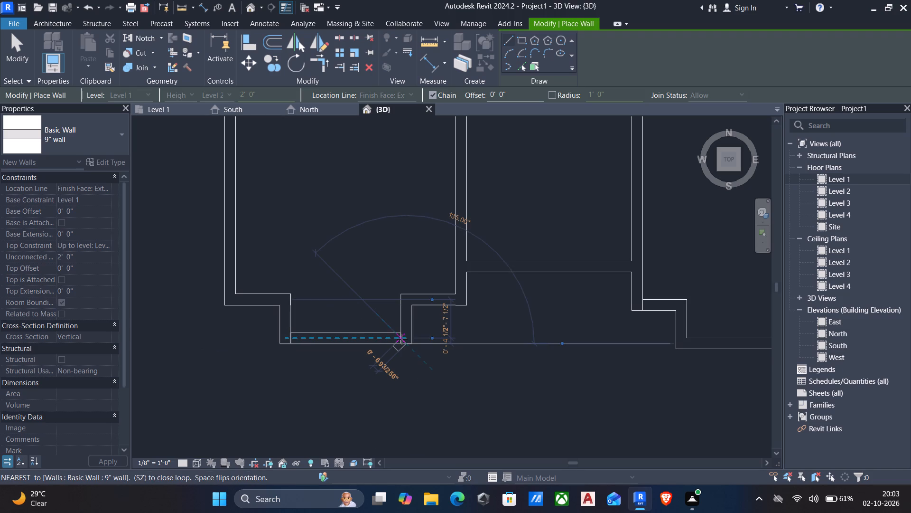
Set the top constraint of the first south bay's new front 9" wall to Up to level: Level 3.
key("Escape")
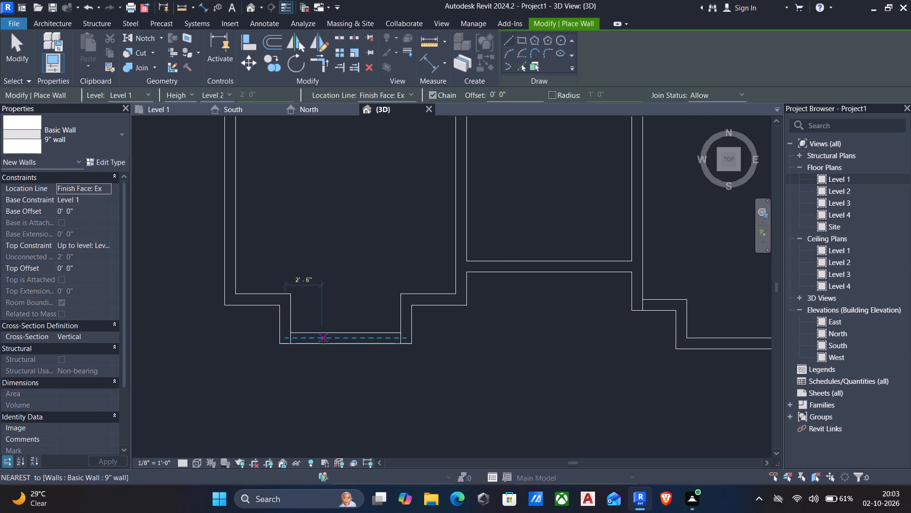
key("Escape")
left_click_drag(245, 324, 426, 379)
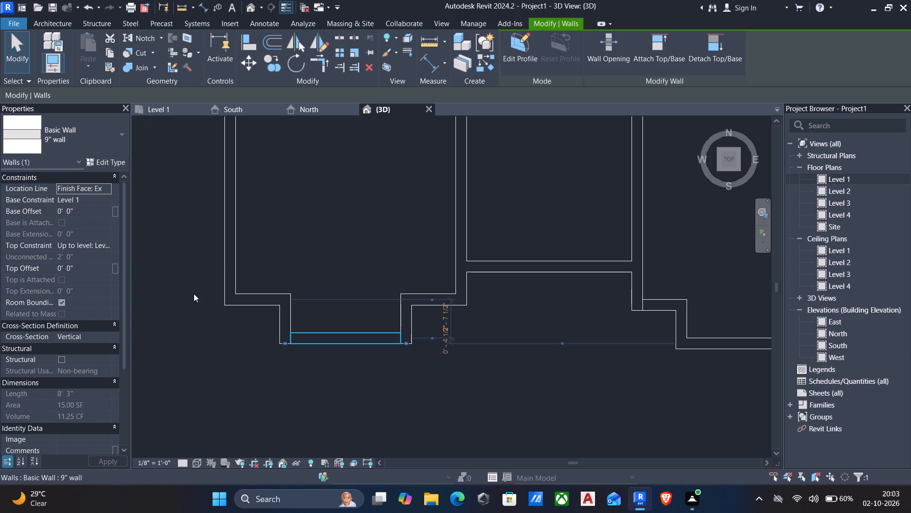
left_click(108, 247)
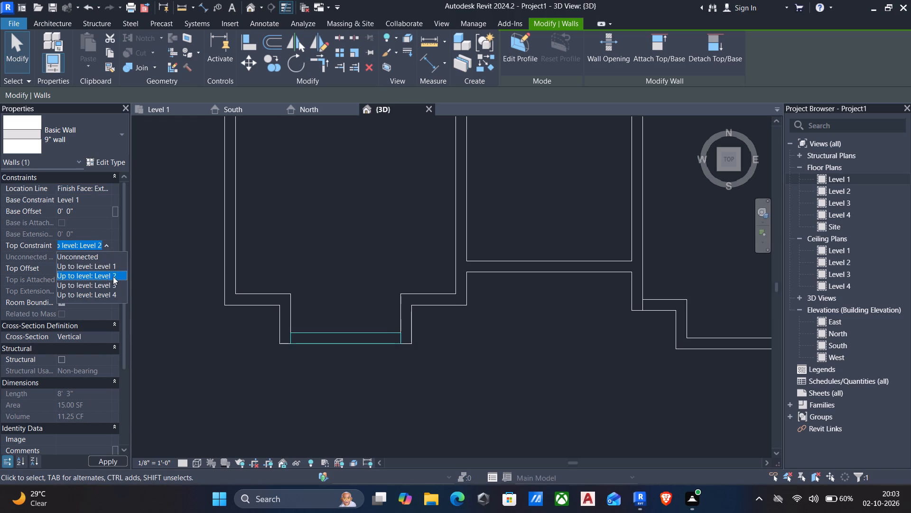
left_click(106, 285)
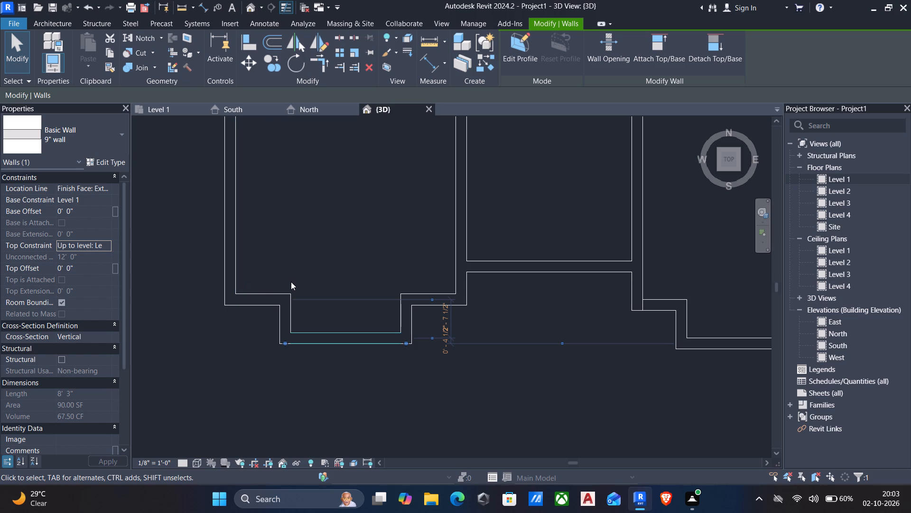
key("Escape")
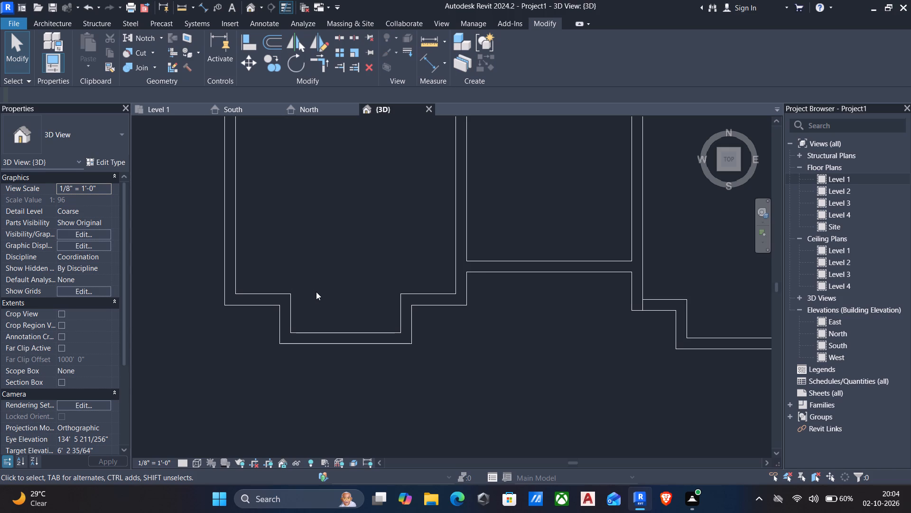
Draw a Curtain Wall 1 about 7'-6" long along the centre of the first south bay's front wall, between its side walls.
scroll(326, 298, "down", 2)
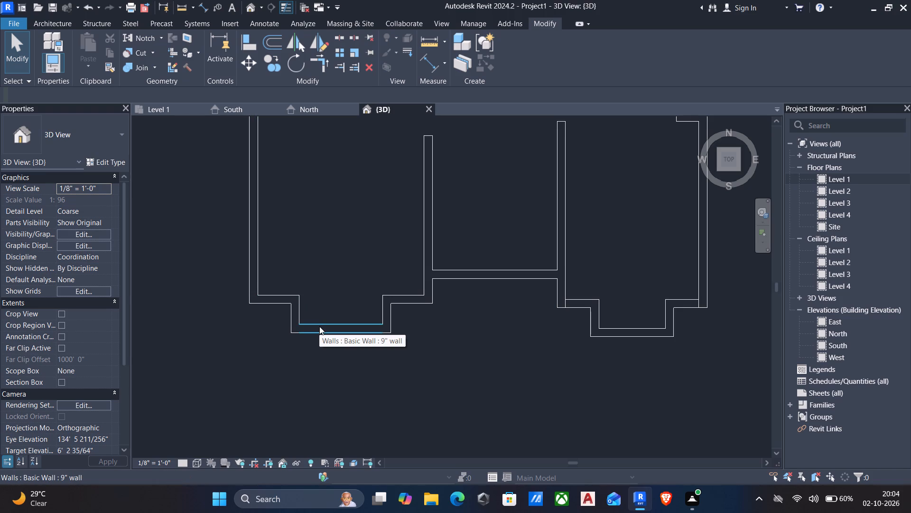
type("wa")
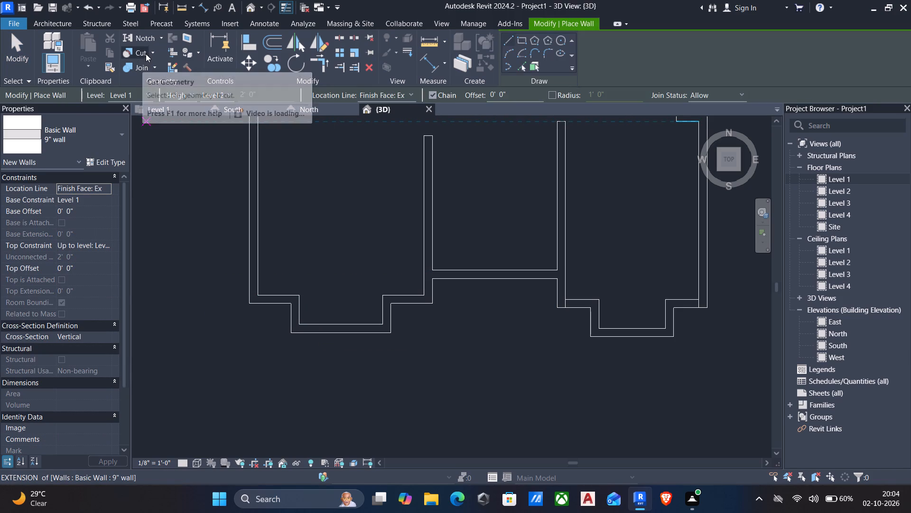
left_click(90, 148)
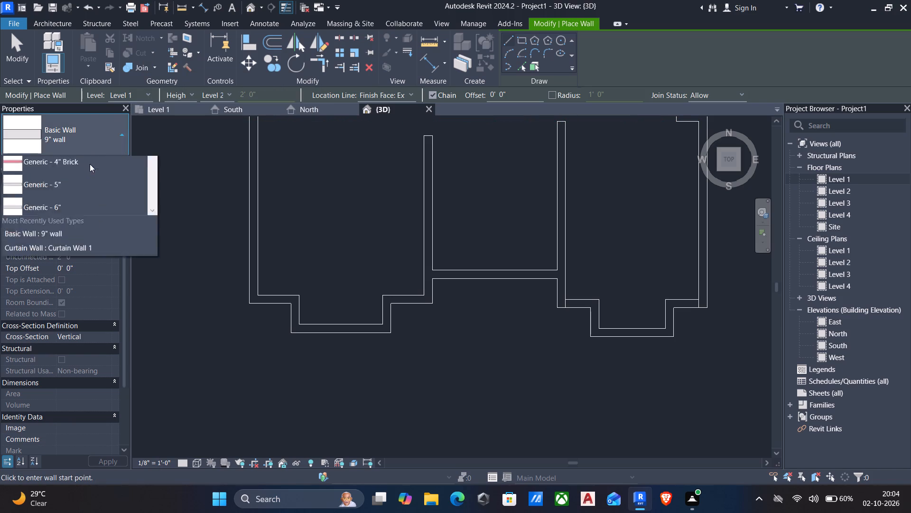
scroll(87, 351, "down", 6)
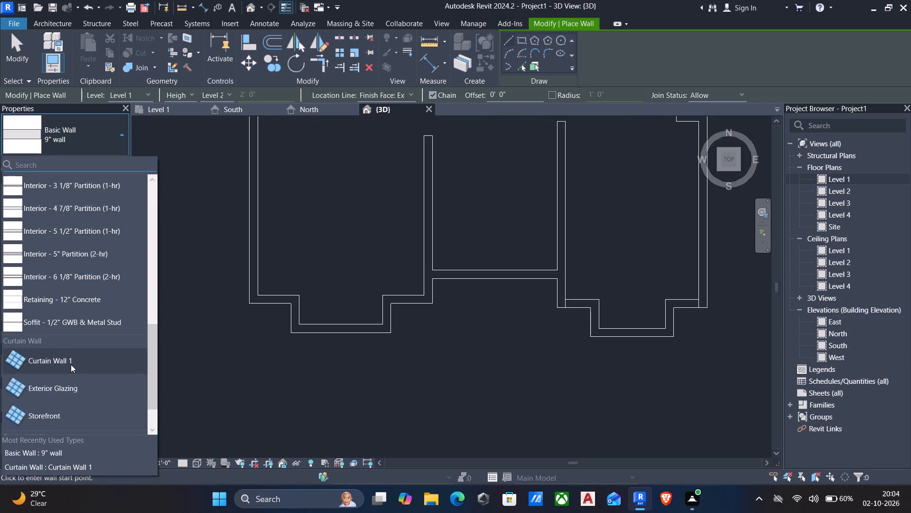
left_click(71, 356)
scroll(347, 334, "up", 4)
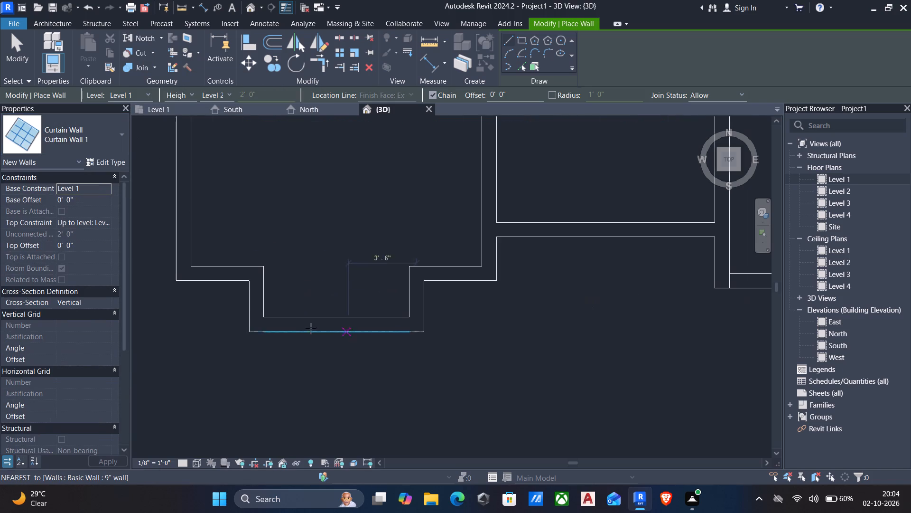
left_click(263, 323)
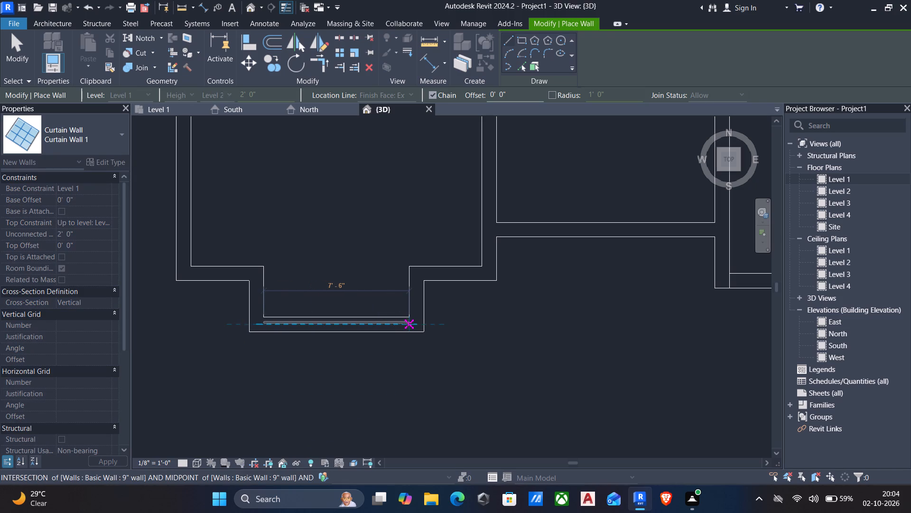
left_click(409, 323)
key("Escape")
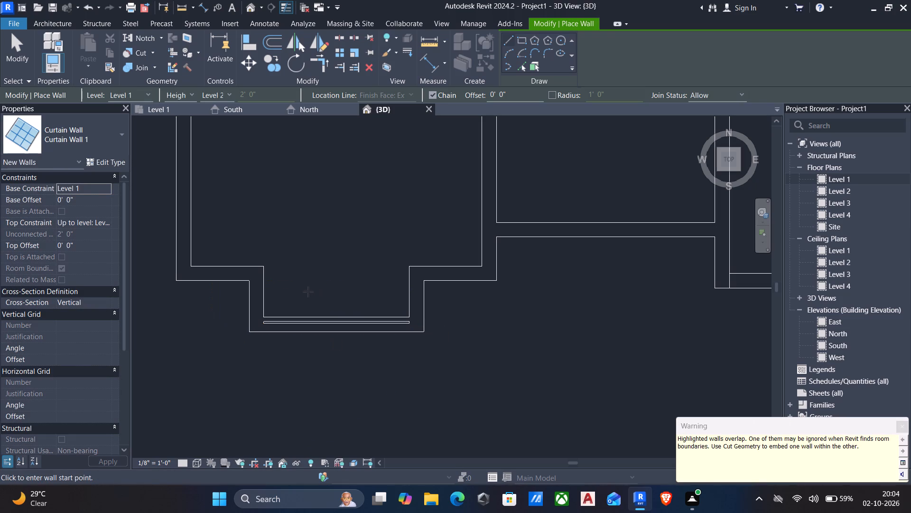
key("Escape")
Use Cut Geometry to cut the first south bay's front 9" wall with the new curtain wall.
scroll(74, 54, "up", 1)
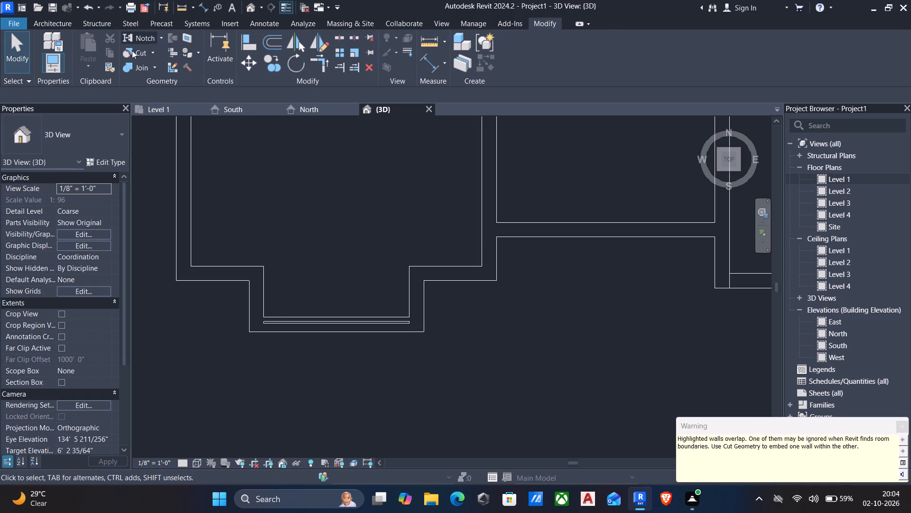
left_click(131, 52)
scroll(301, 320, "up", 3)
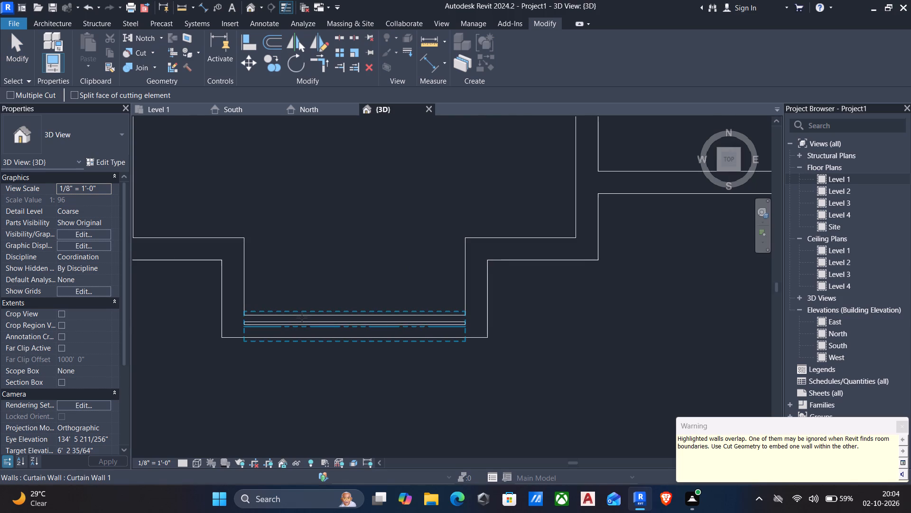
left_click(302, 317)
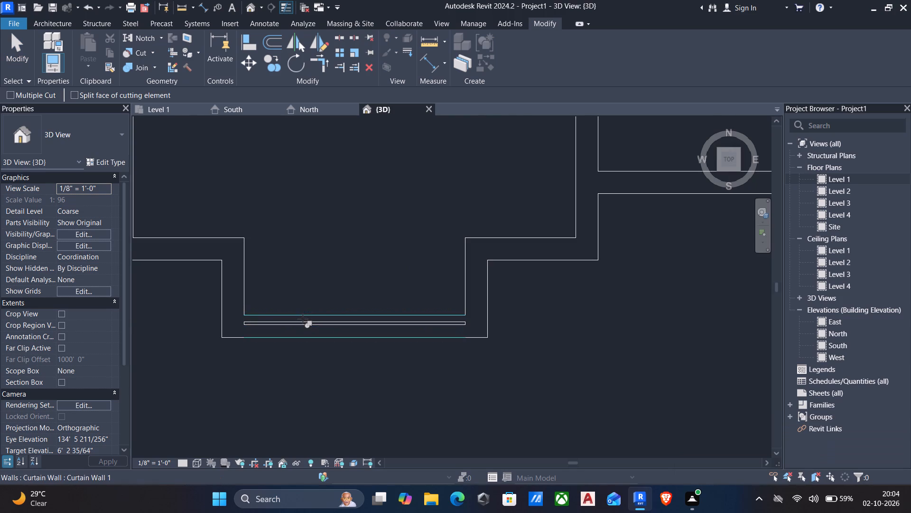
left_click(298, 322)
scroll(344, 343, "down", 5)
middle_click_drag(410, 375, 376, 328)
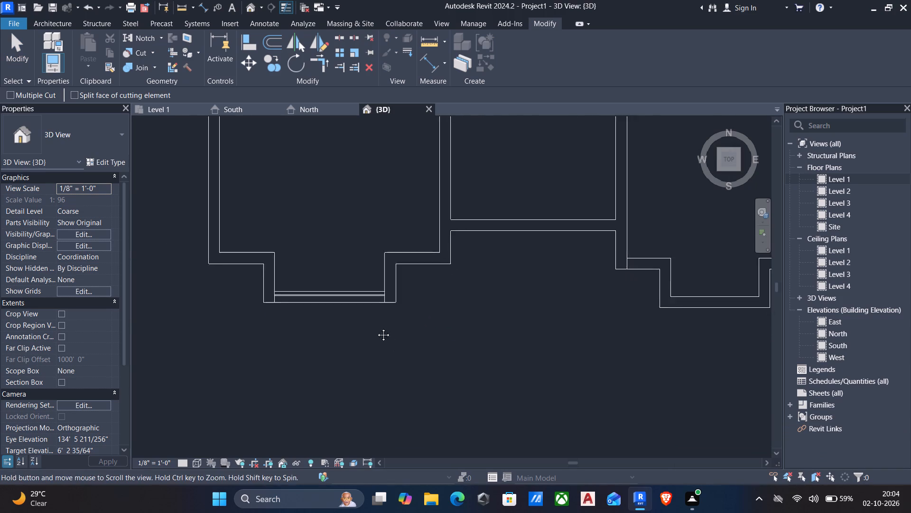
middle_click_drag(376, 328, 373, 325)
key("Escape")
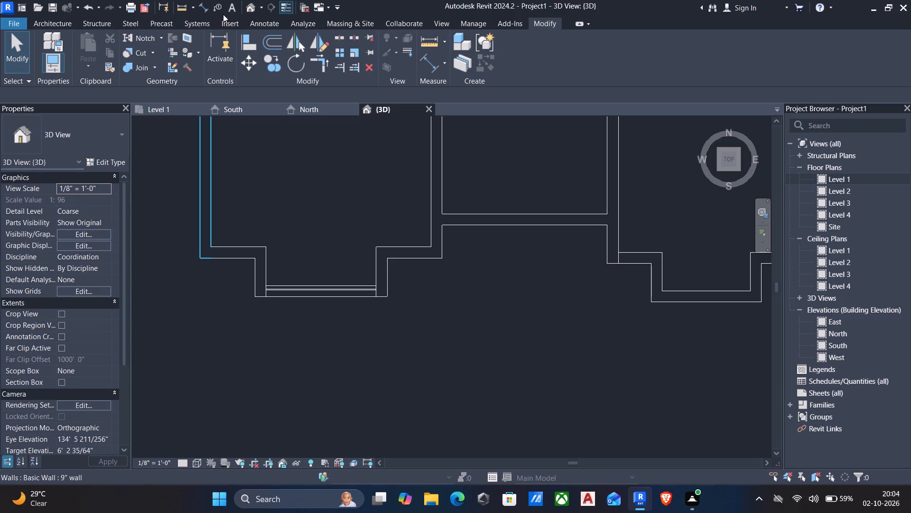
Orient the 3D view to an angled view of the whole building and set its visual style to Shaded.
left_click(246, 9)
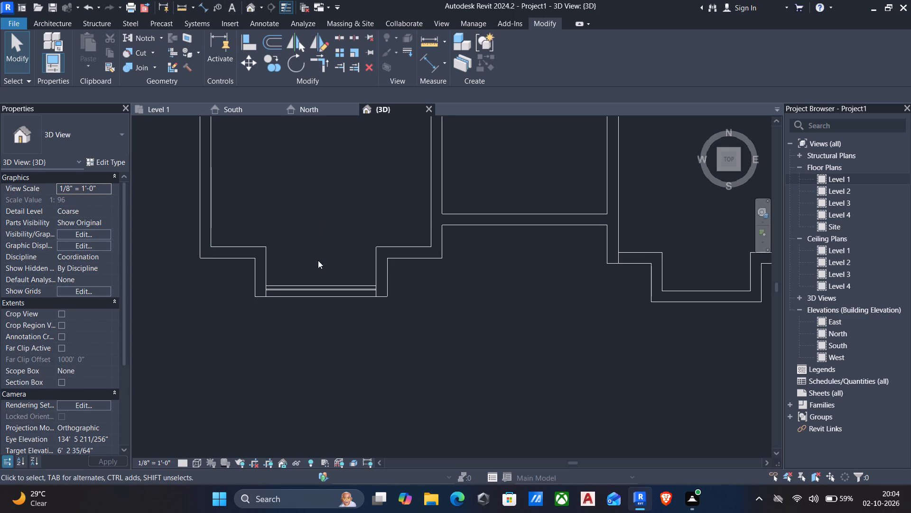
left_click(247, 5)
scroll(267, 177, "down", 4)
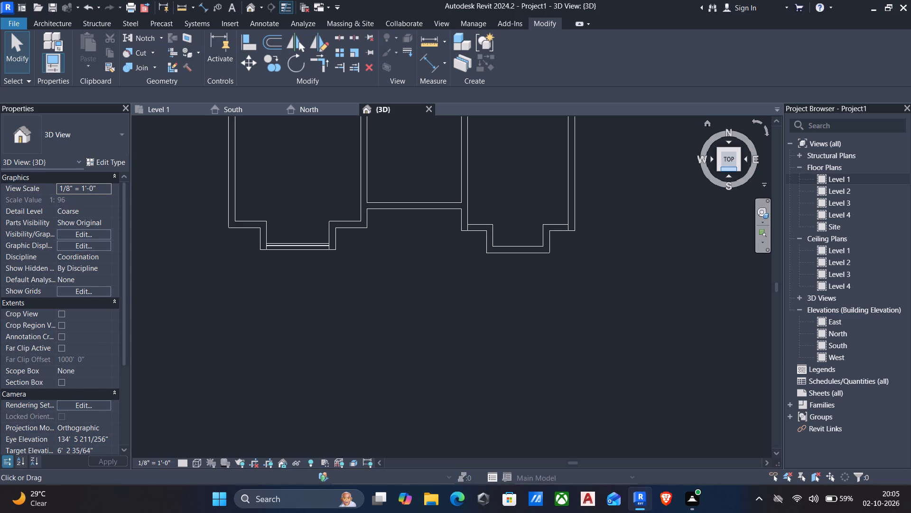
left_click(739, 170)
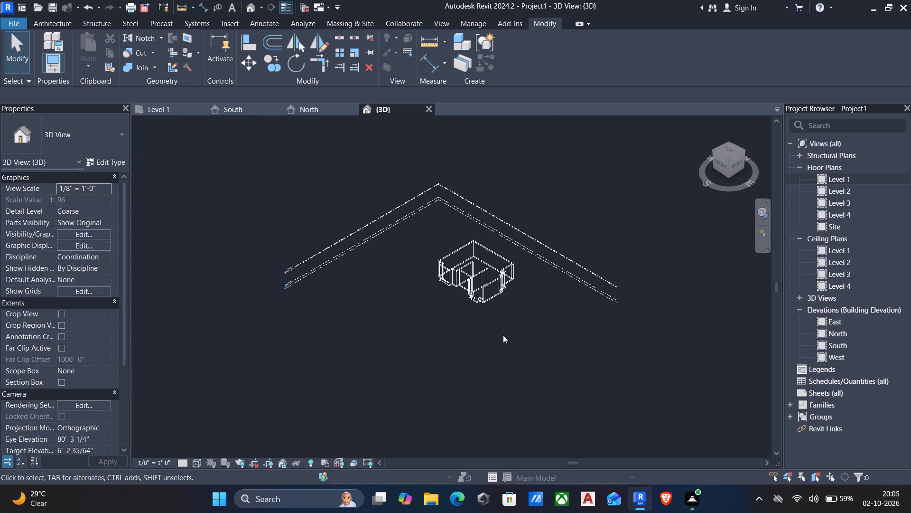
key("Escape")
scroll(497, 328, "up", 4)
scroll(421, 227, "up", 2)
key("Escape")
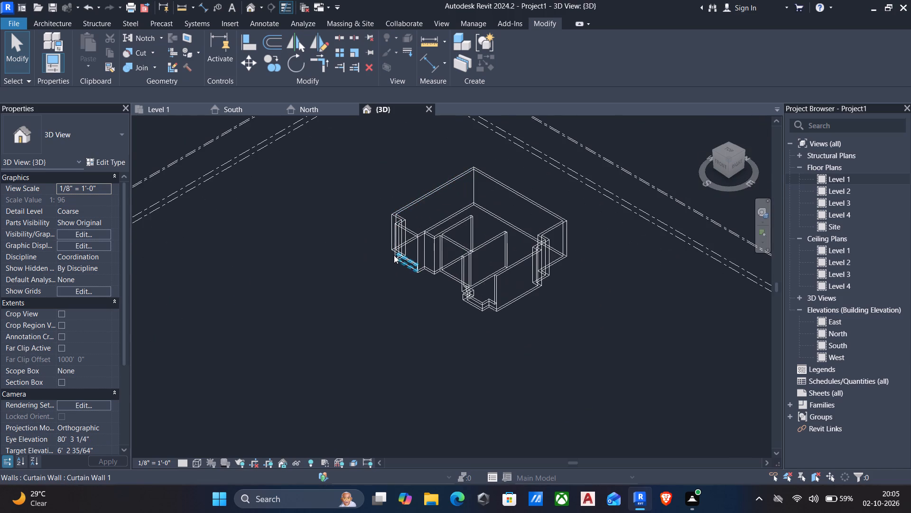
left_click(193, 463)
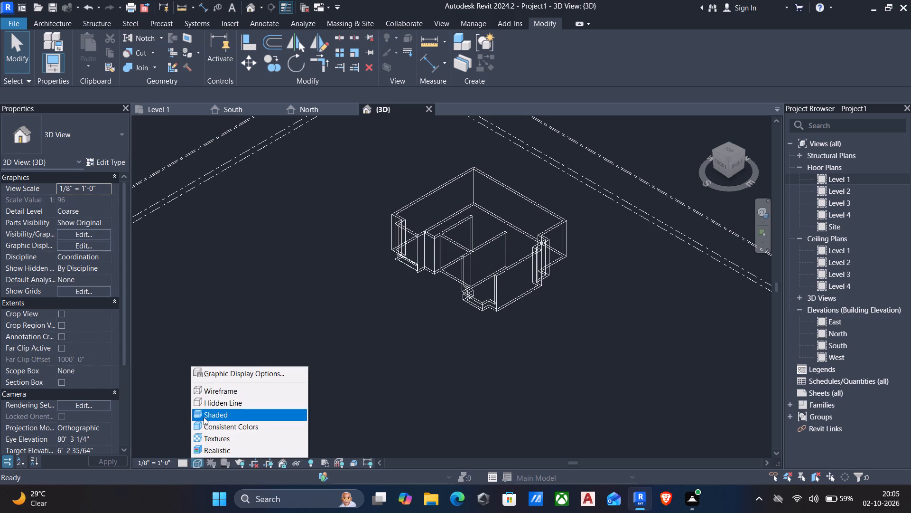
left_click(205, 416)
Set the top constraint of the first south bay's curtain wall to Up to level: Level 3.
scroll(380, 249, "up", 3)
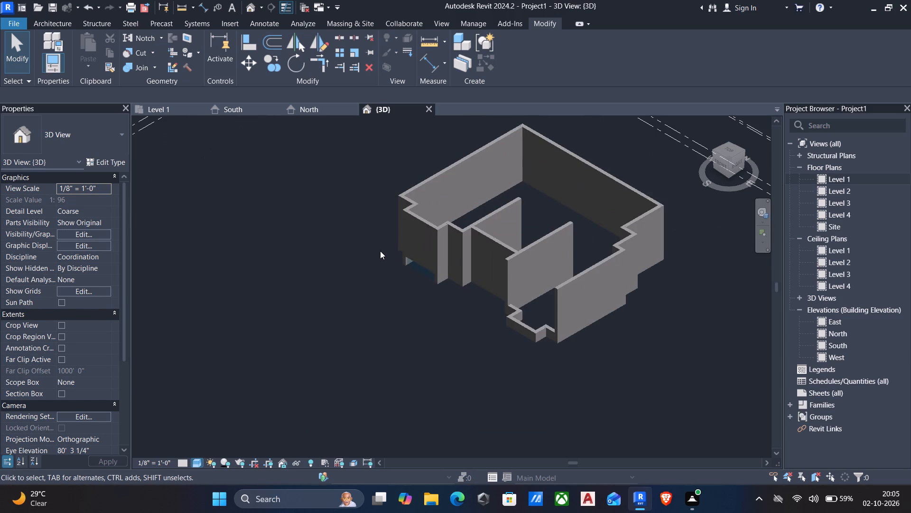
middle_click_drag(380, 256, 407, 241, "shift")
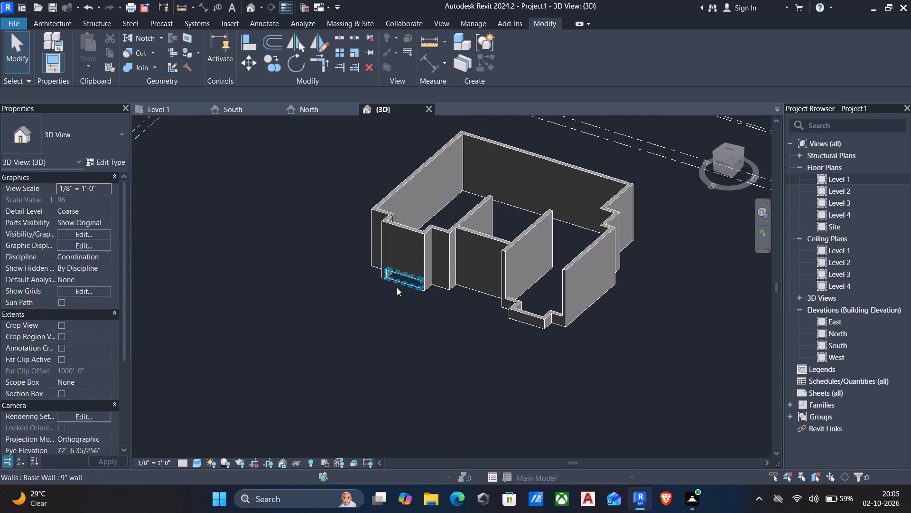
left_click(396, 282)
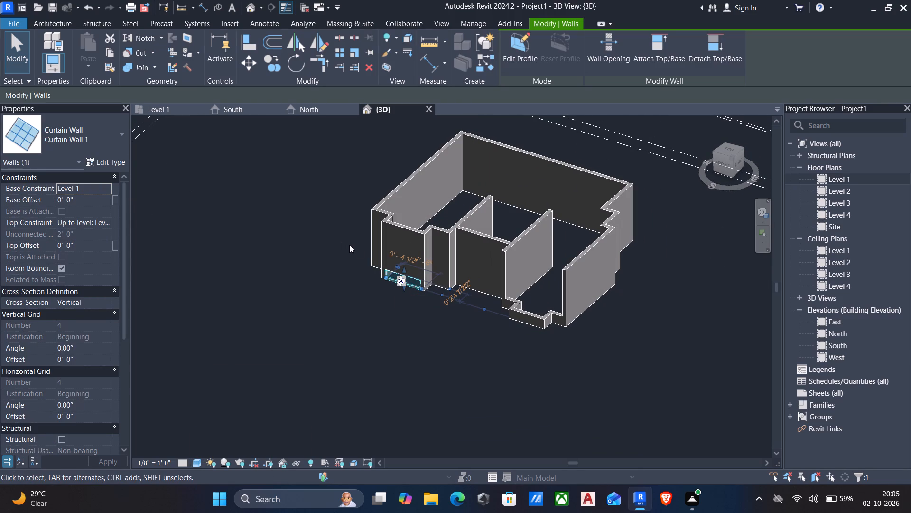
left_click(109, 219)
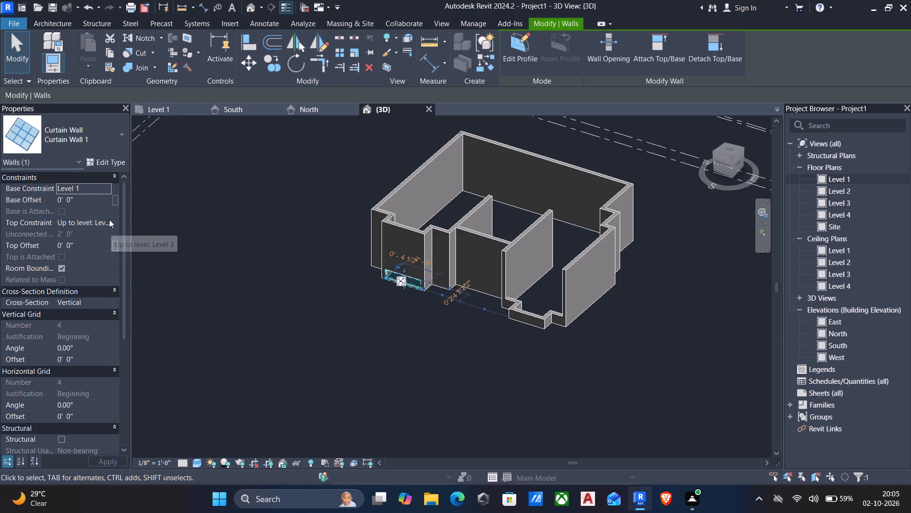
left_click(96, 260)
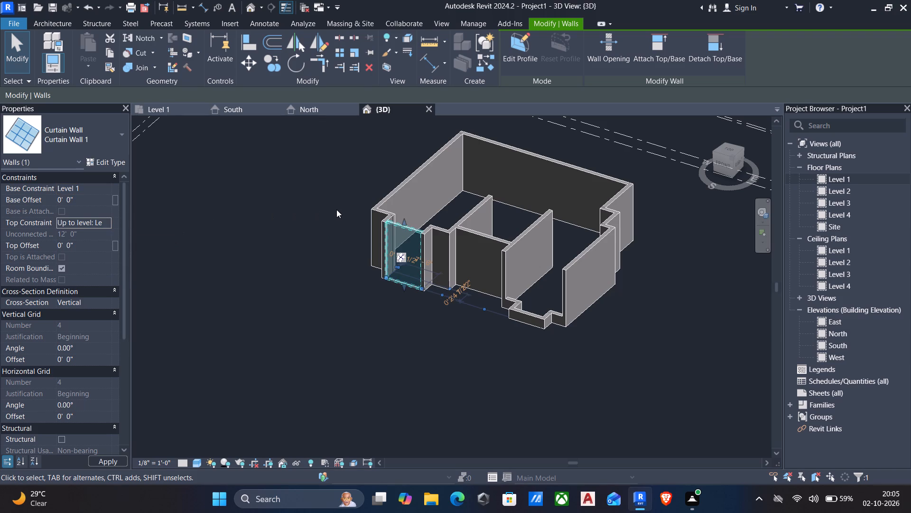
key("Escape")
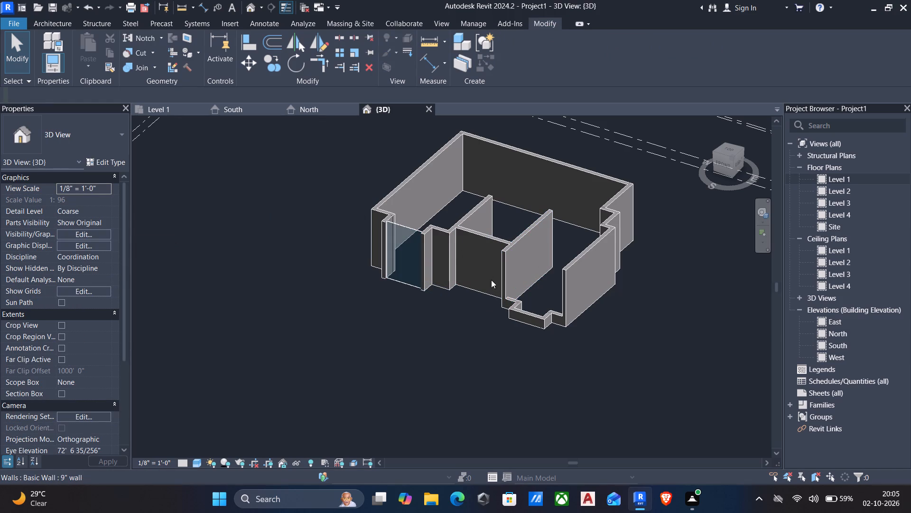
Set the top constraint of the second south bay's five low 9" walls to Up to level: Level 3.
left_click_drag(487, 273, 589, 355)
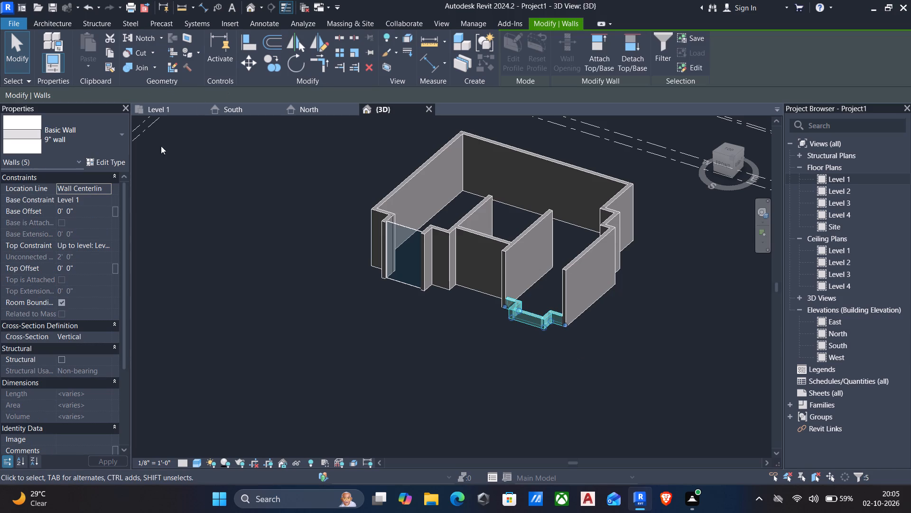
left_click(111, 243)
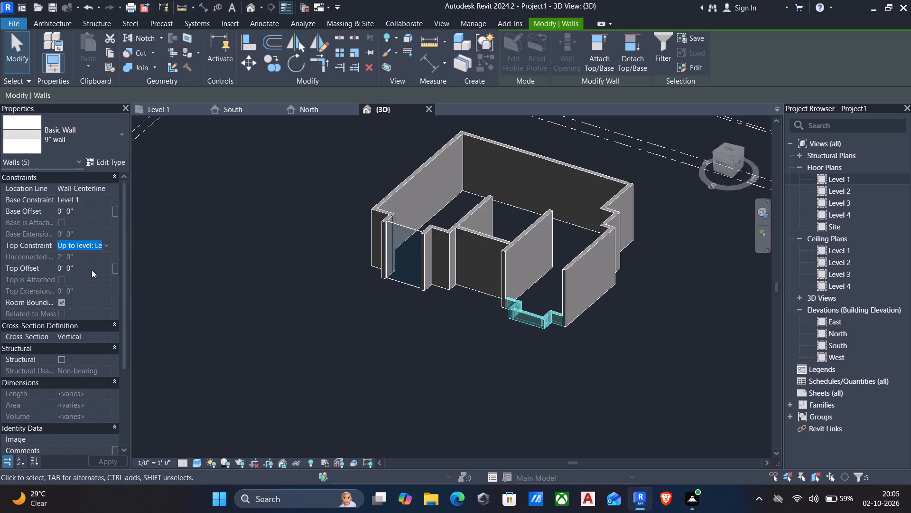
left_click(106, 245)
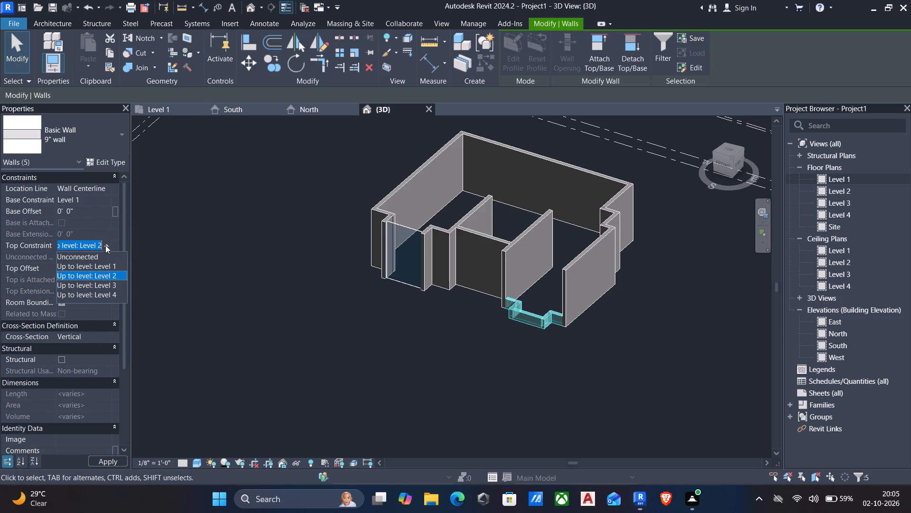
left_click(92, 286)
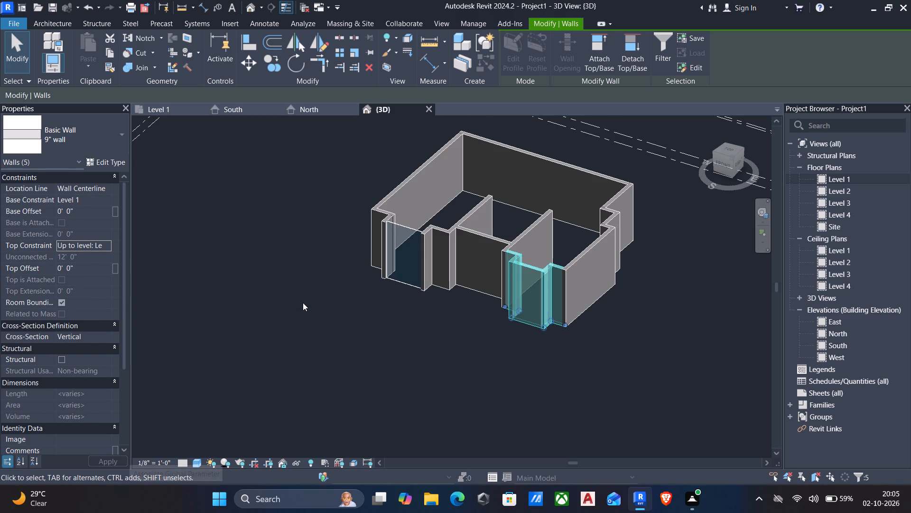
scroll(303, 303, "down", 2)
key("Escape")
middle_click_drag(304, 303, 282, 323)
scroll(286, 319, "up", 1)
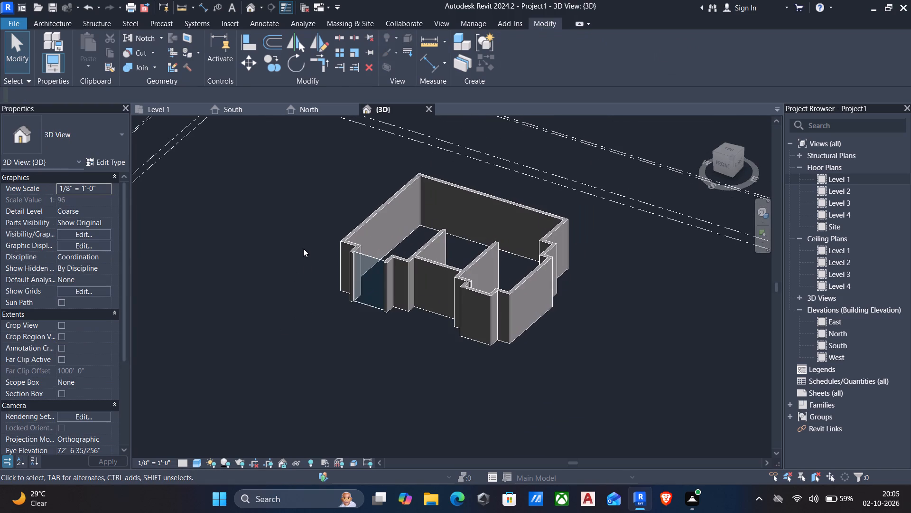
Open the Level 1 floor plan and set its visual style to Hidden Line.
left_click(165, 113)
middle_click_drag(562, 359, 455, 304)
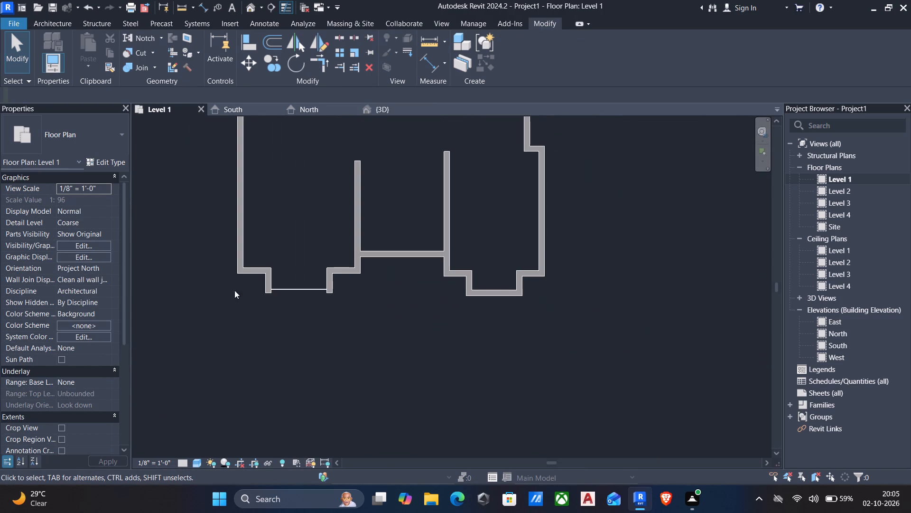
left_click(193, 462)
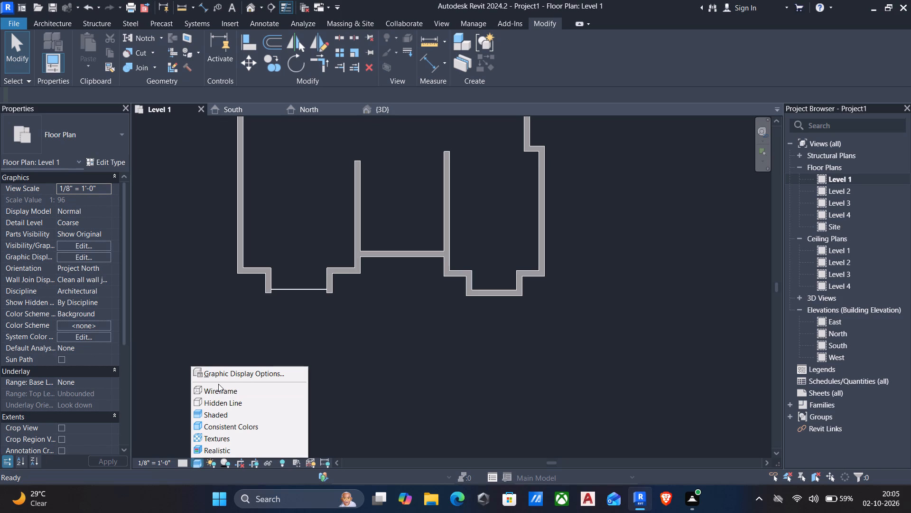
left_click(214, 408)
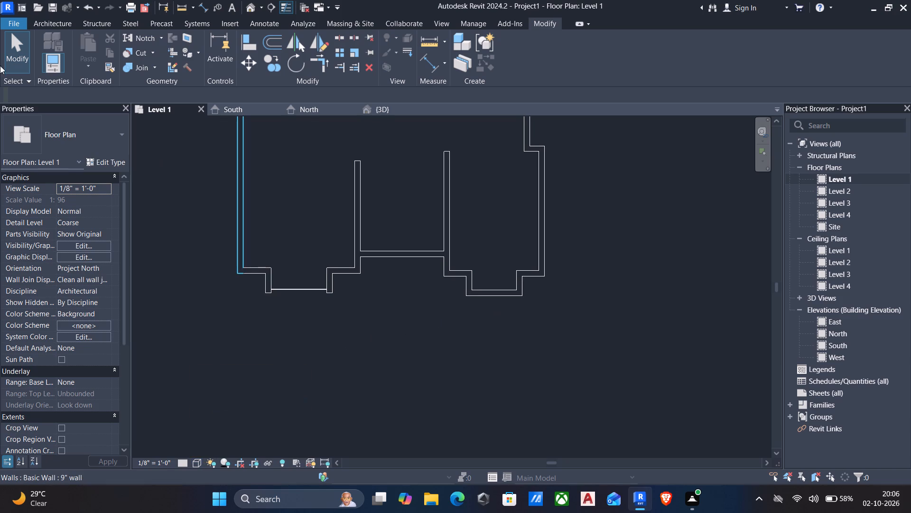
Draw a Curtain Wall 1 about 5' 11" long within the second south bay's front 9" wall, between its two side walls.
type("wa")
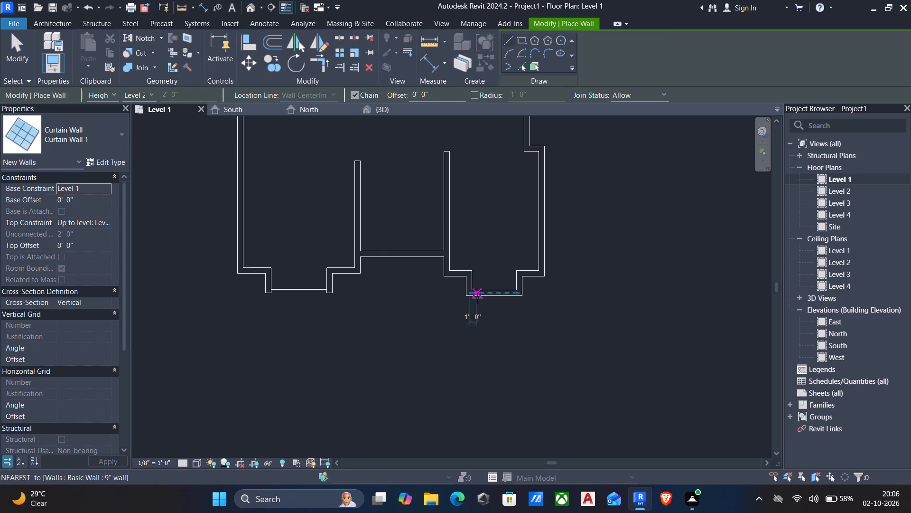
scroll(477, 298, "up", 5)
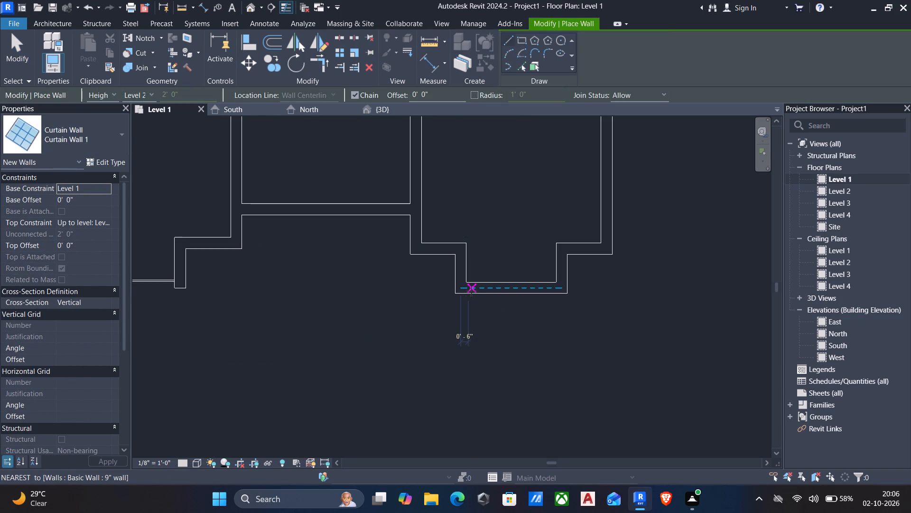
scroll(471, 290, "up", 5)
left_click(465, 285)
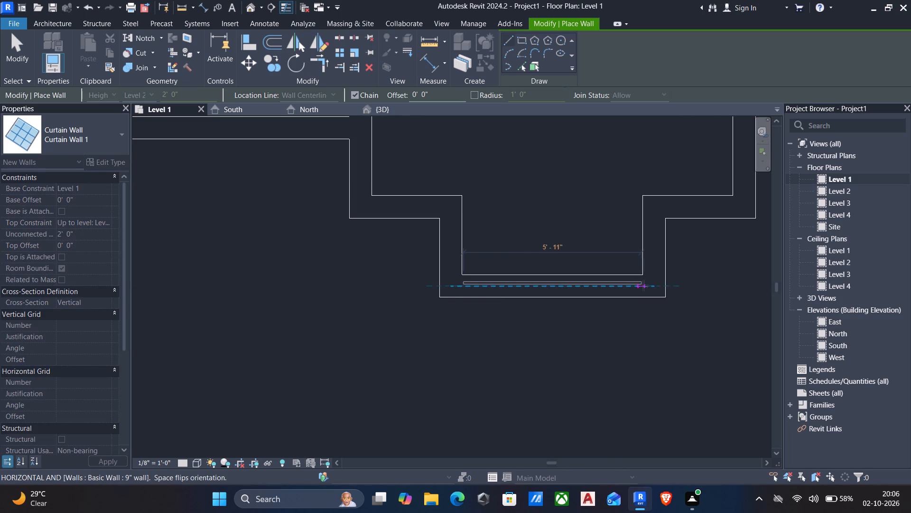
left_click(644, 285)
key("Escape")
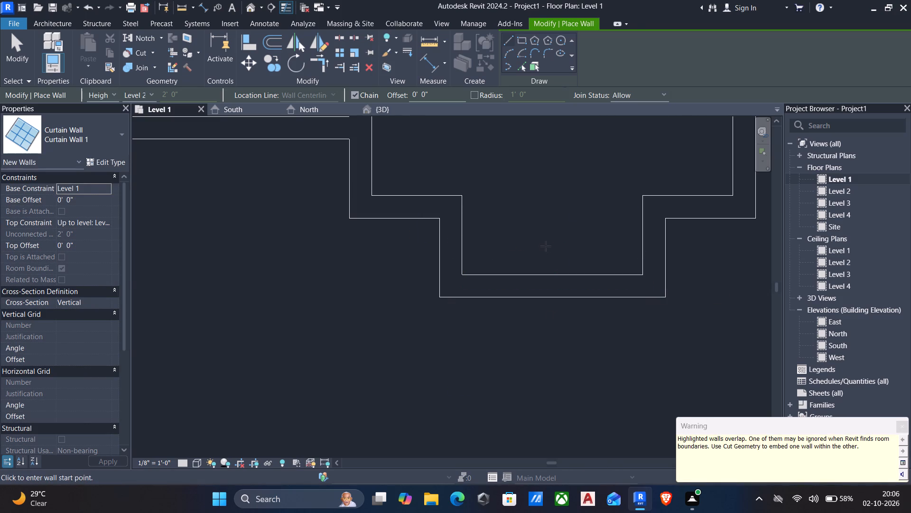
key("Escape")
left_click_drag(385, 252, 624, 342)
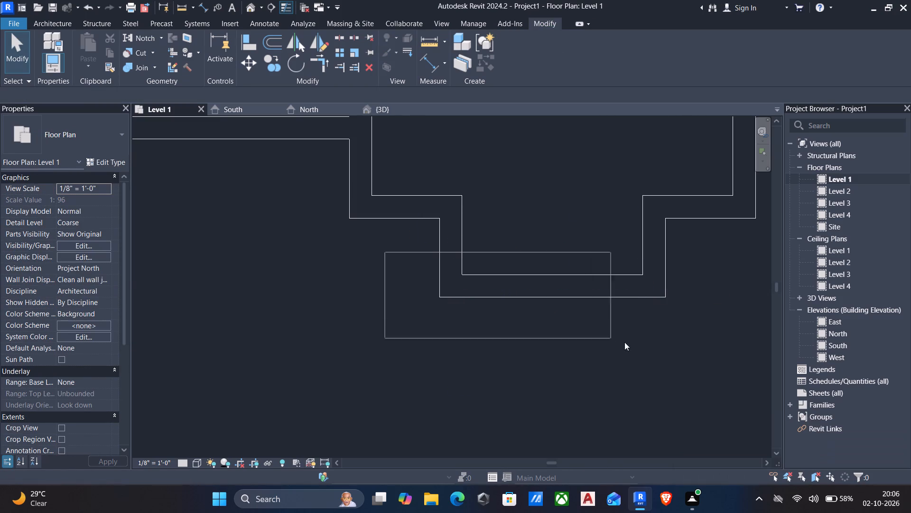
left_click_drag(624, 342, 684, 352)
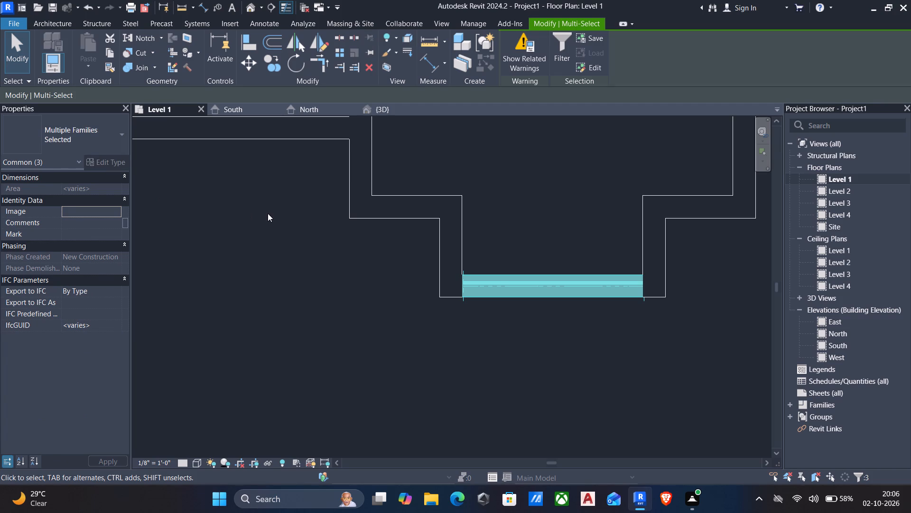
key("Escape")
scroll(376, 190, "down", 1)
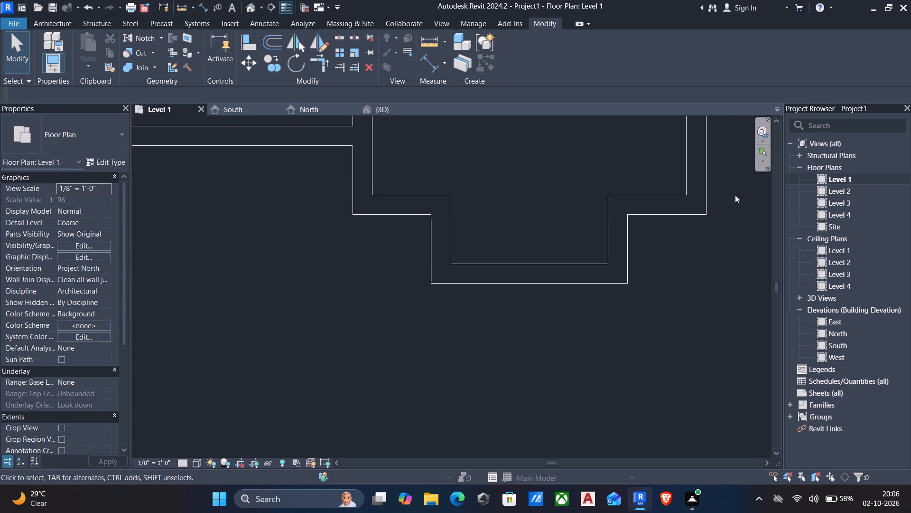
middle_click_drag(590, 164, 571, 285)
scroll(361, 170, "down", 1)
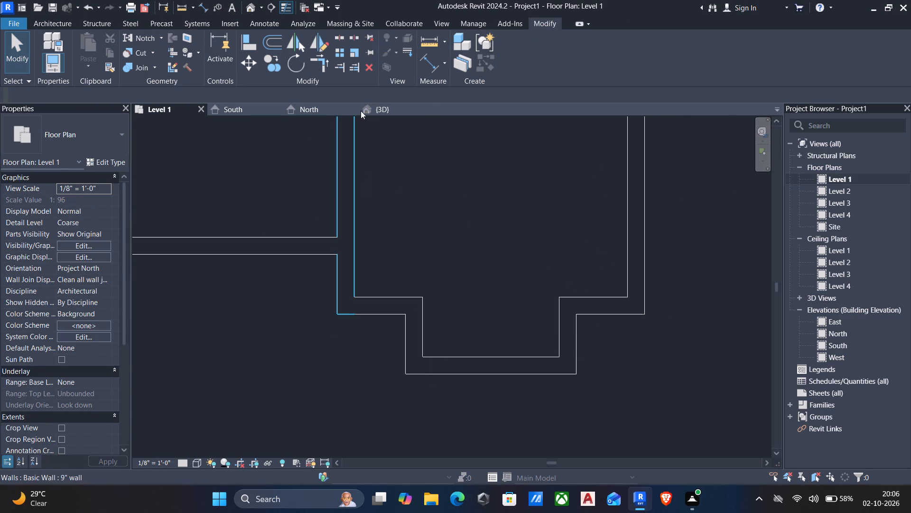
In the 3D view, stretch the second south bay's curtain wall upward to about the top of the bay's front 9" wall.
left_click(382, 104)
scroll(381, 140, "down", 4)
scroll(419, 257, "up", 5)
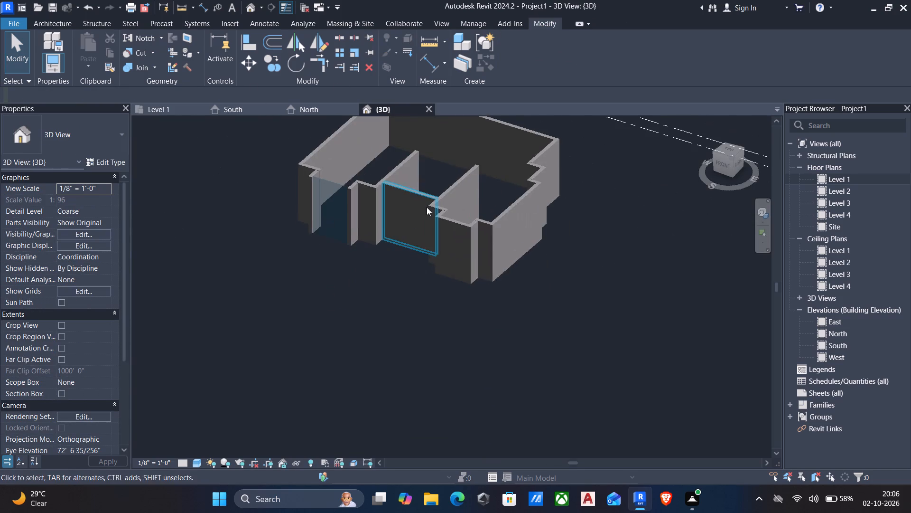
left_click_drag(417, 254, 485, 308)
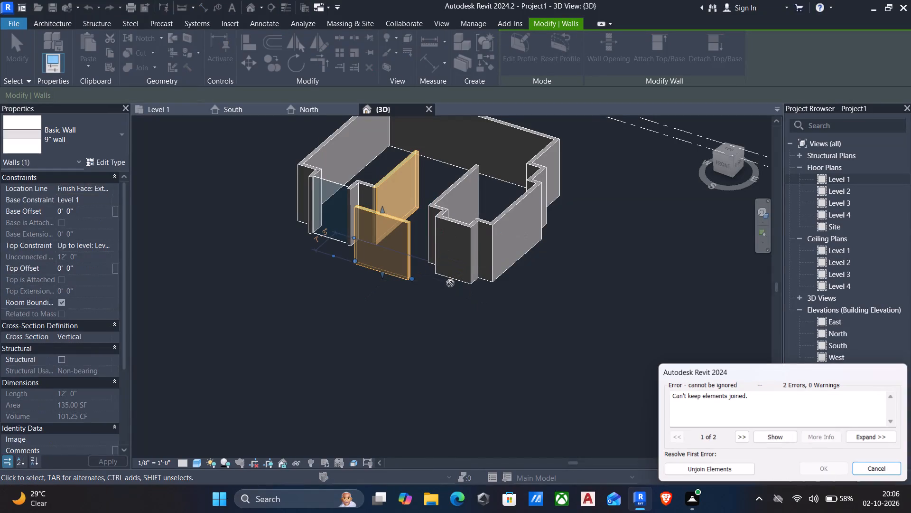
key("Escape")
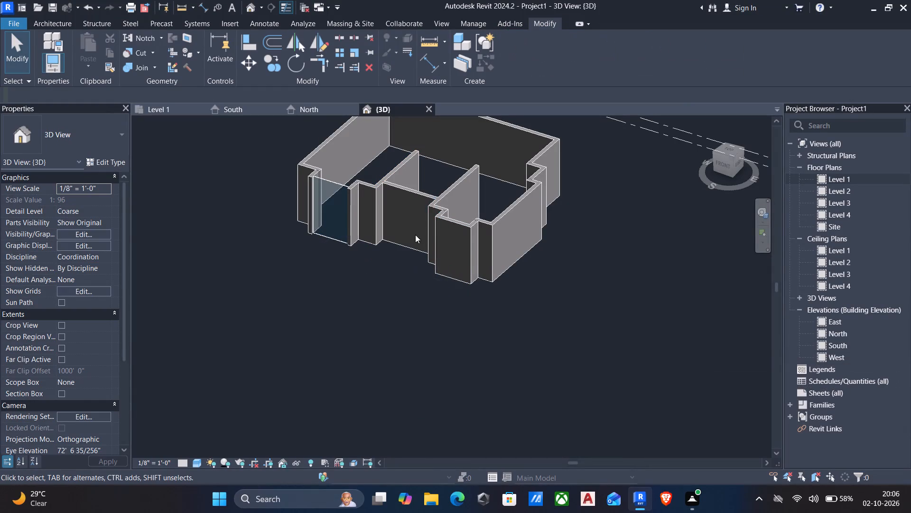
left_click_drag(409, 263, 502, 329)
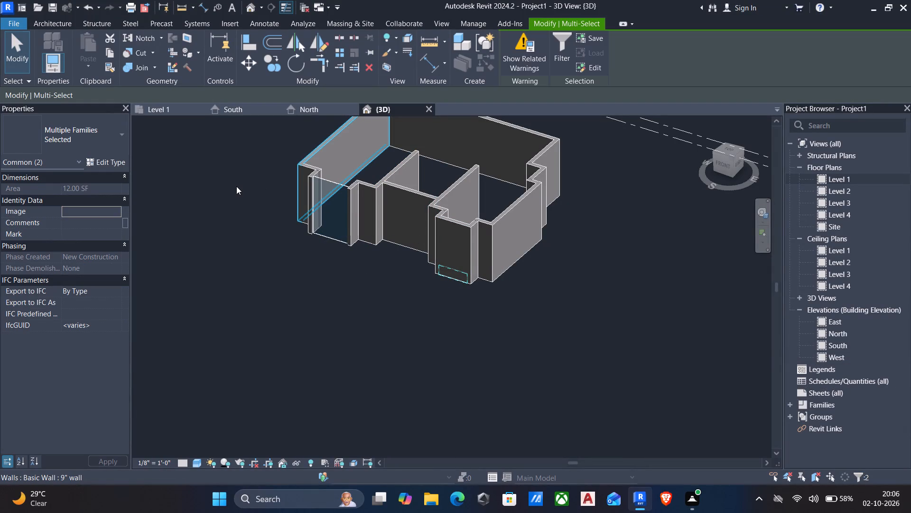
key("Escape")
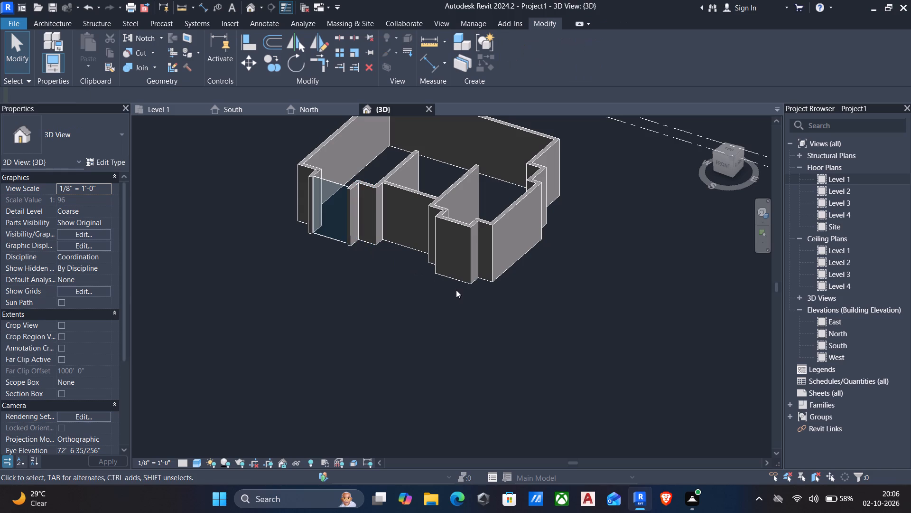
left_click(455, 283)
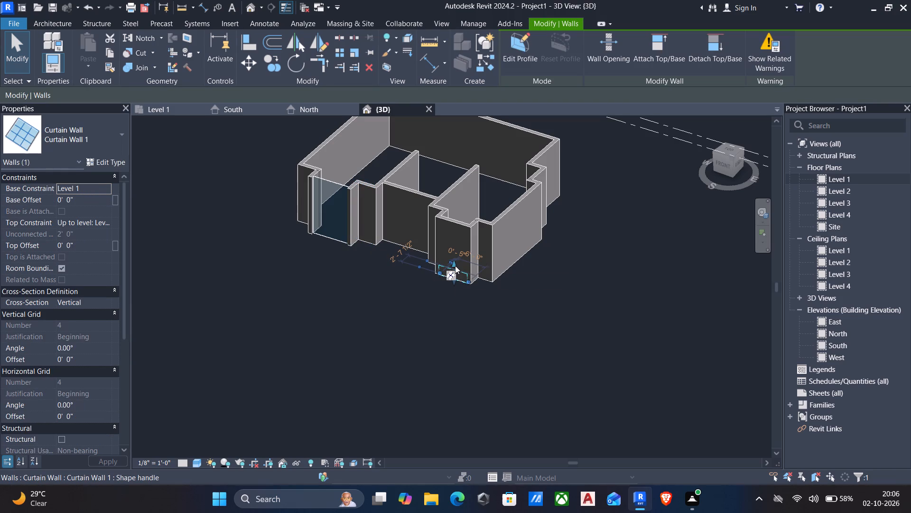
left_click_drag(454, 266, 464, 225)
key("Escape")
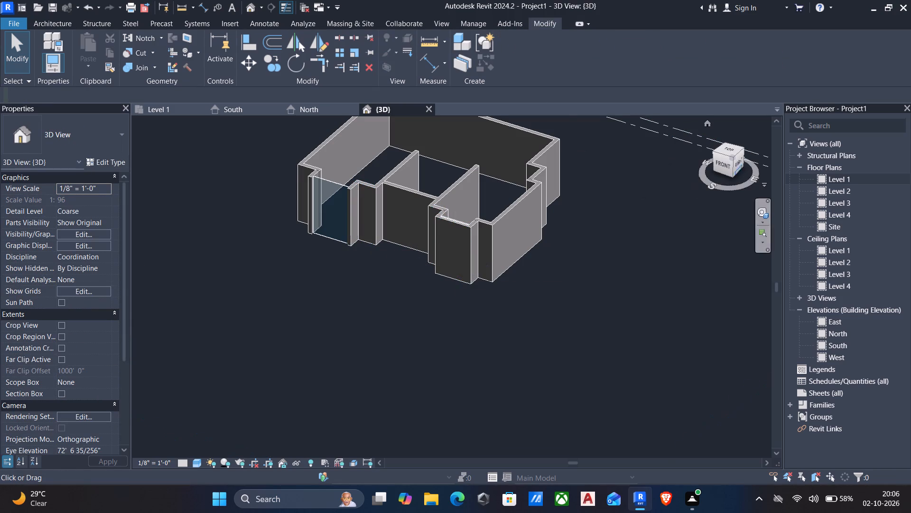
Orient the 3D view to Top and select the second south bay's front 9" wall together with its curtain wall.
left_click(725, 149)
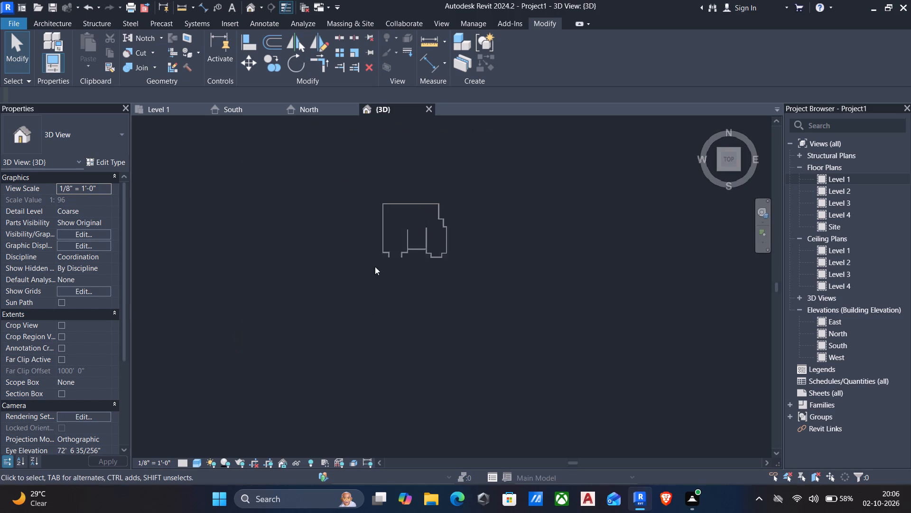
scroll(417, 266, "up", 5)
scroll(514, 269, "up", 4)
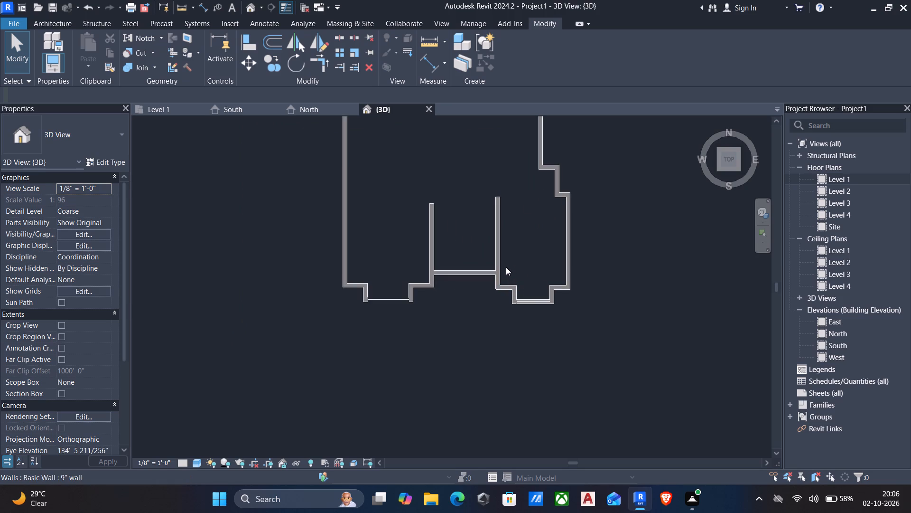
left_click_drag(506, 267, 558, 324)
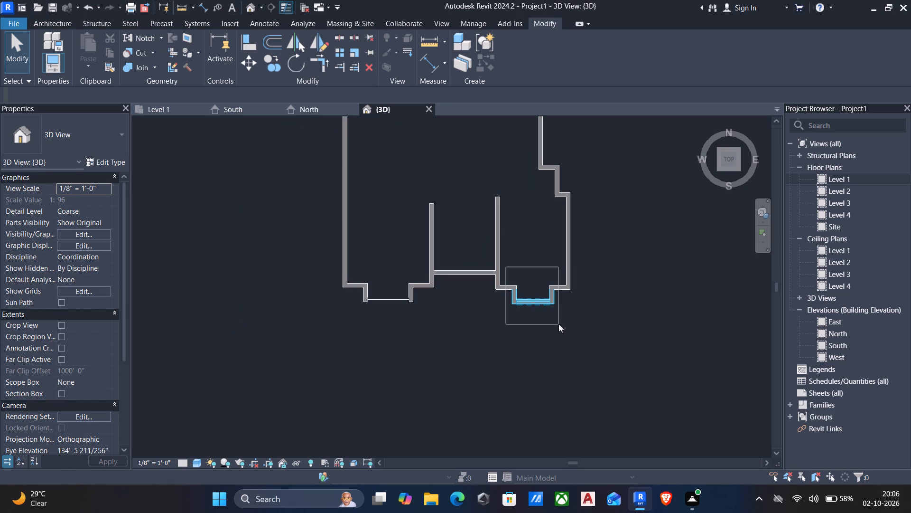
left_click_drag(558, 324, 539, 255)
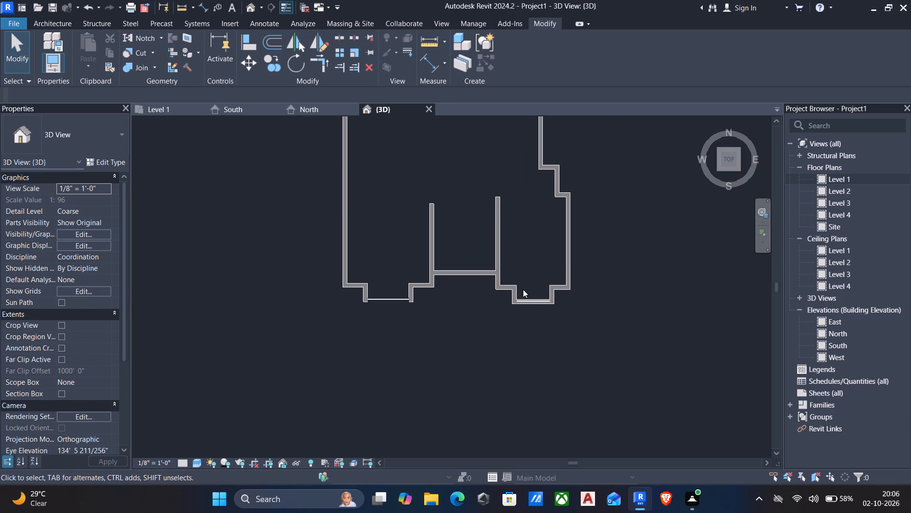
scroll(521, 304, "up", 5)
left_click_drag(485, 287, 590, 343)
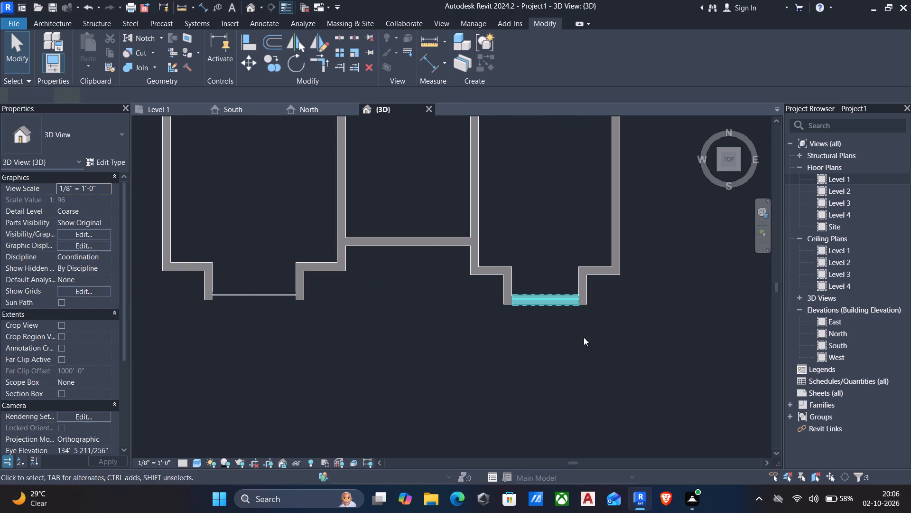
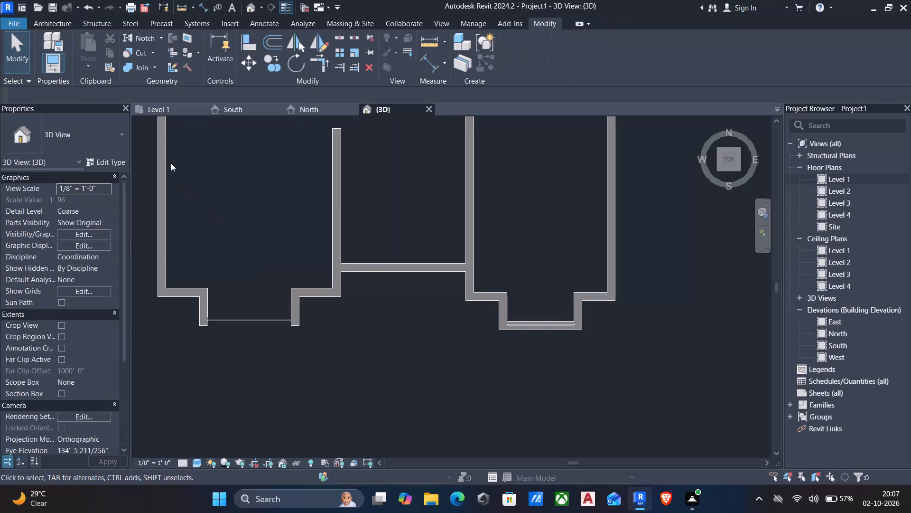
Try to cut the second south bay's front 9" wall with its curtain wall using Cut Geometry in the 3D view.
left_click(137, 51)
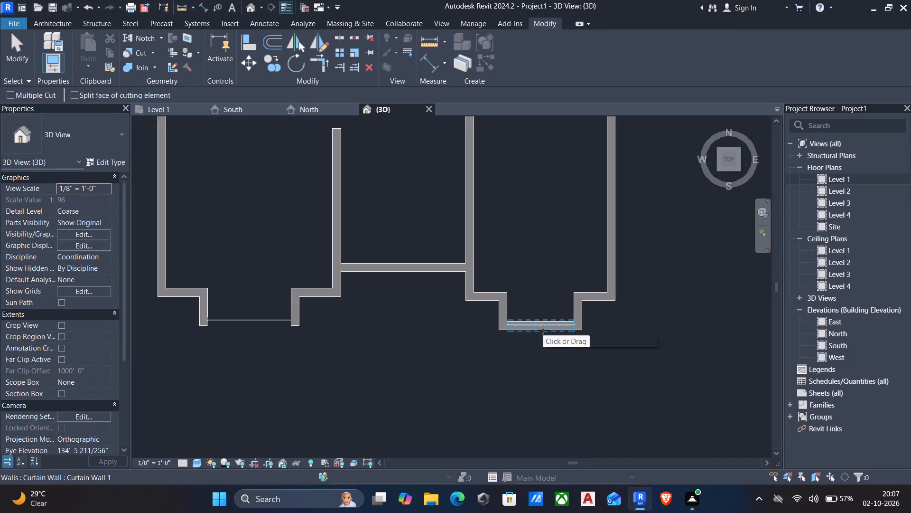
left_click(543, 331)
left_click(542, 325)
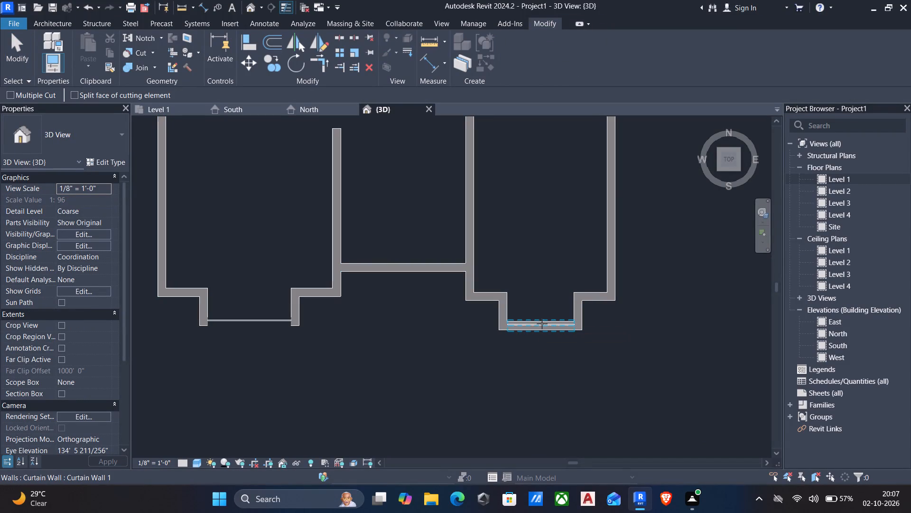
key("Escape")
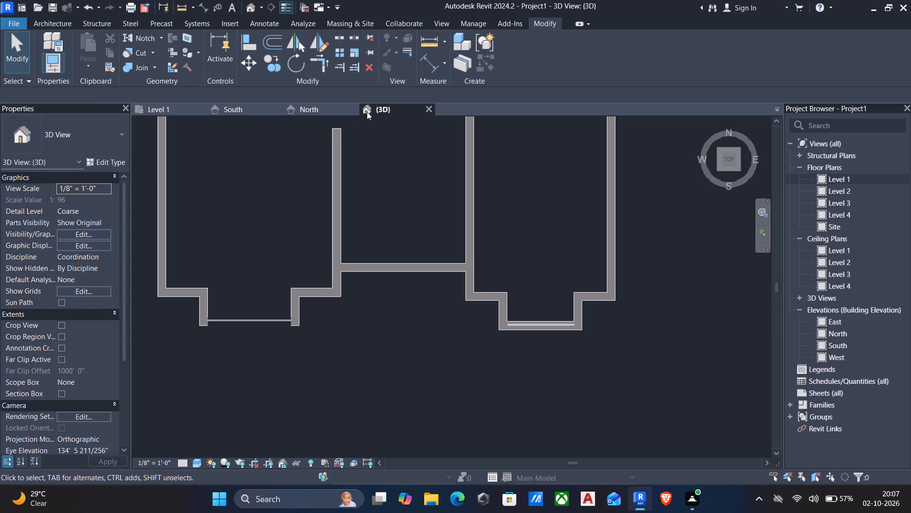
Orient the 3D view to the top southeast corner and examine the second south bay's front wall and curtain wall.
left_click(386, 111)
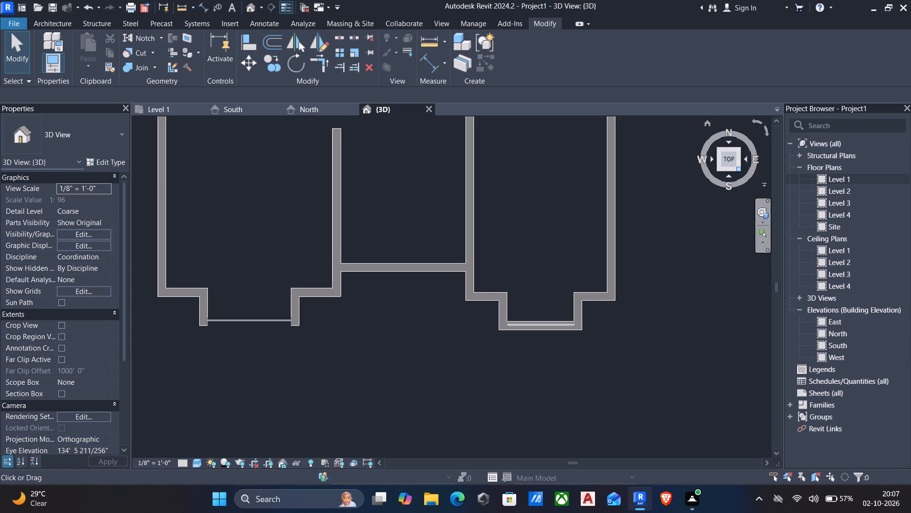
left_click(740, 168)
scroll(428, 310, "up", 5)
scroll(469, 287, "up", 5)
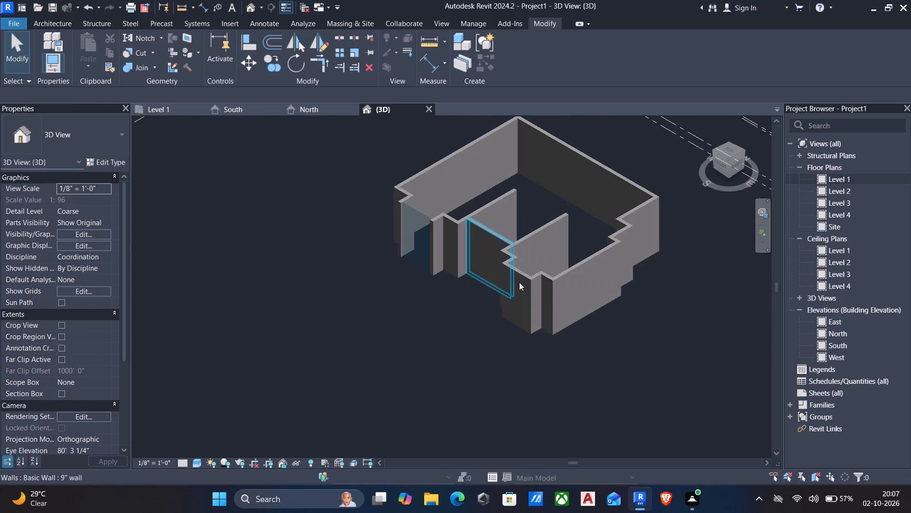
left_click(525, 274)
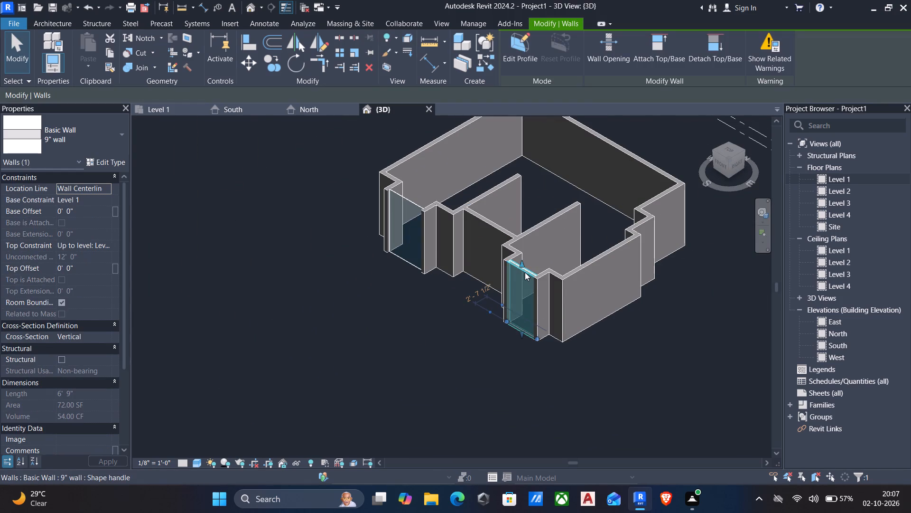
key("Escape")
scroll(510, 259, "up", 4)
scroll(510, 260, "down", 3)
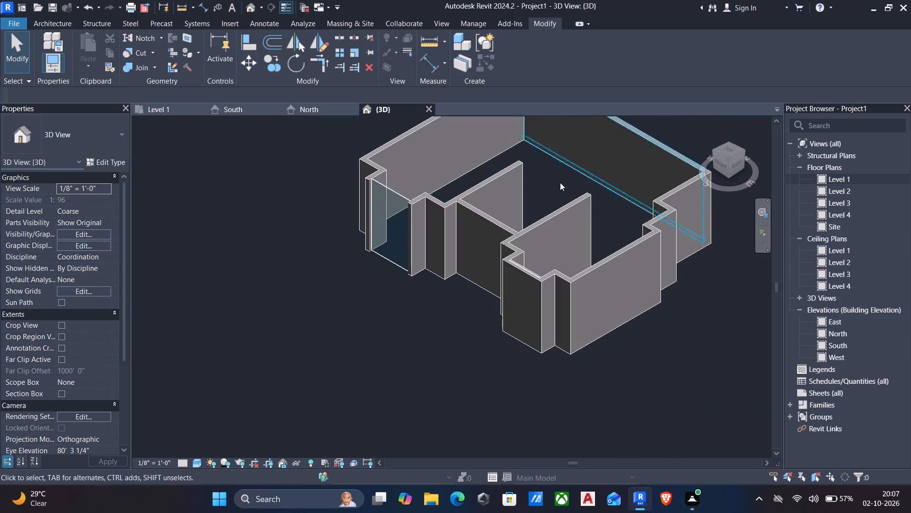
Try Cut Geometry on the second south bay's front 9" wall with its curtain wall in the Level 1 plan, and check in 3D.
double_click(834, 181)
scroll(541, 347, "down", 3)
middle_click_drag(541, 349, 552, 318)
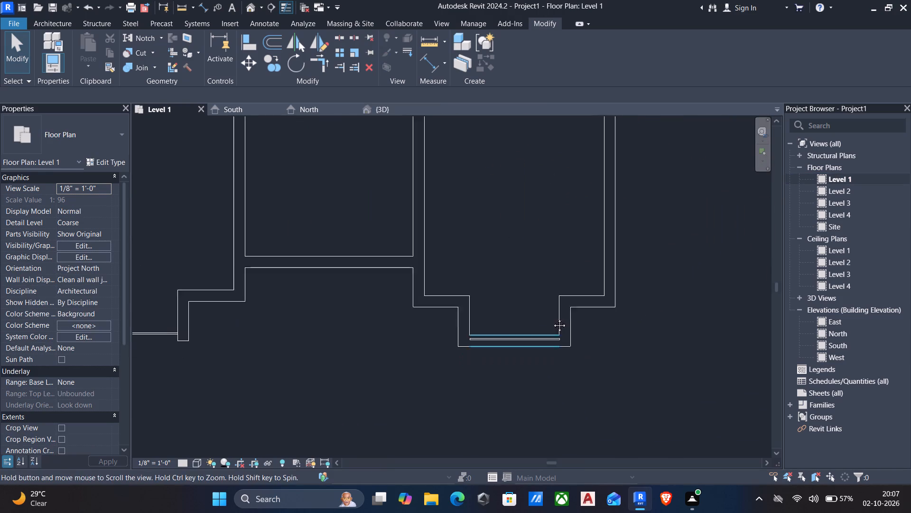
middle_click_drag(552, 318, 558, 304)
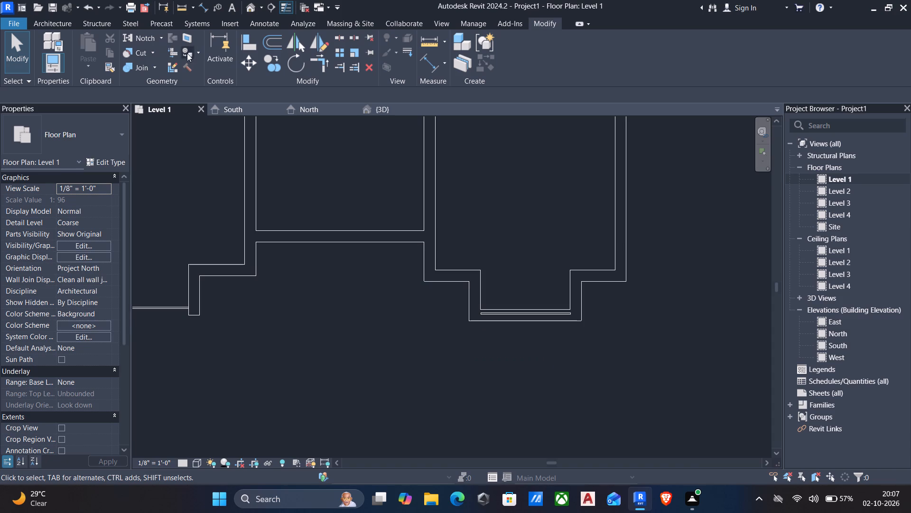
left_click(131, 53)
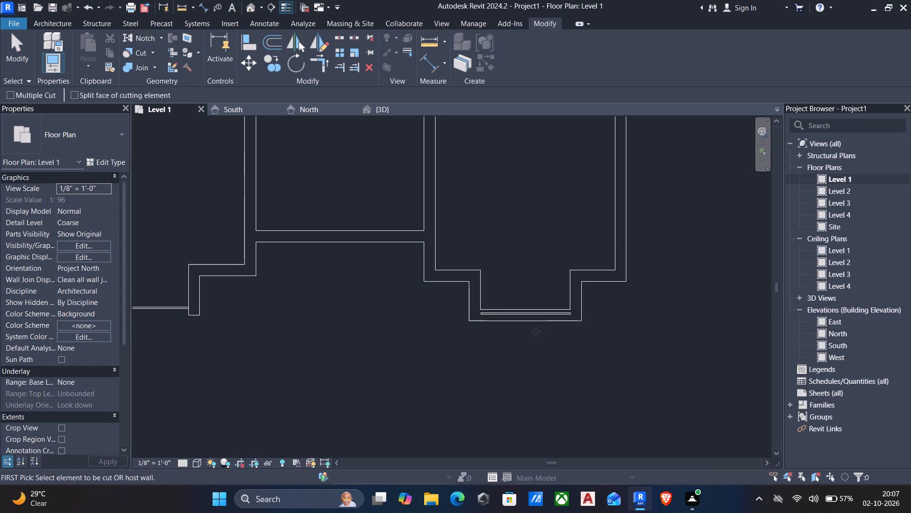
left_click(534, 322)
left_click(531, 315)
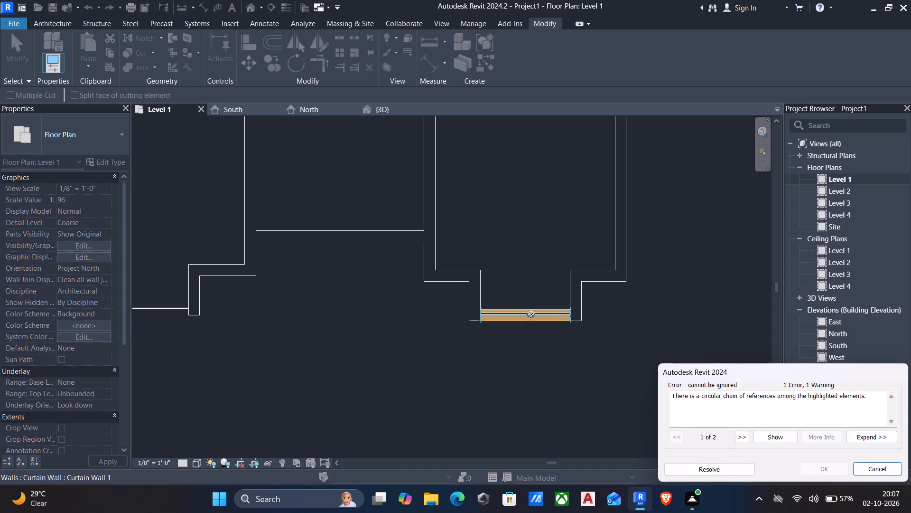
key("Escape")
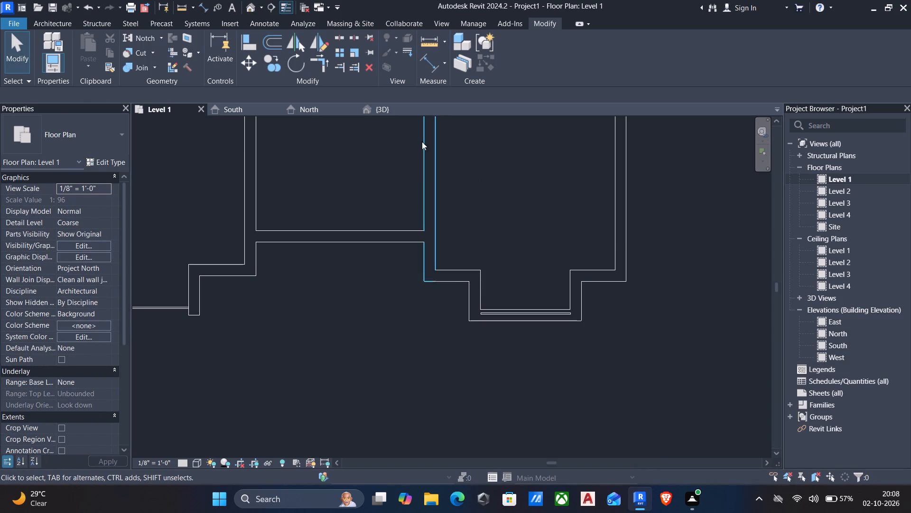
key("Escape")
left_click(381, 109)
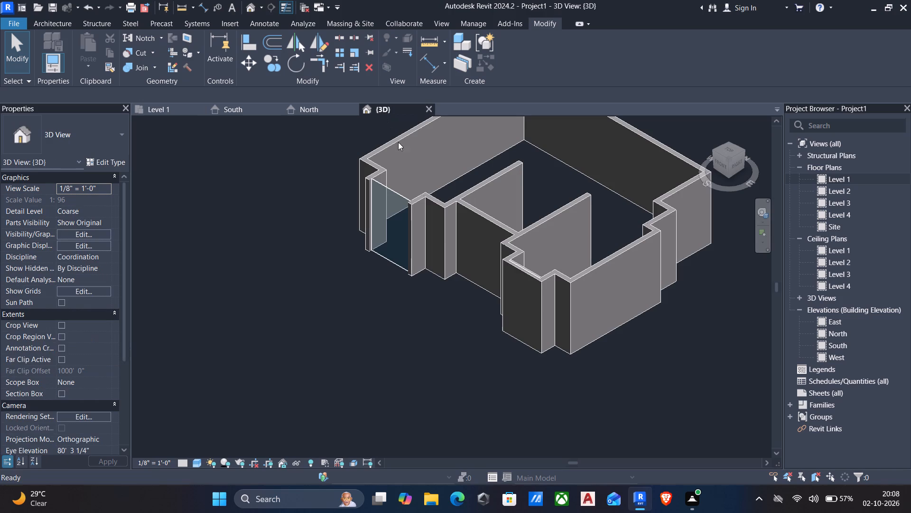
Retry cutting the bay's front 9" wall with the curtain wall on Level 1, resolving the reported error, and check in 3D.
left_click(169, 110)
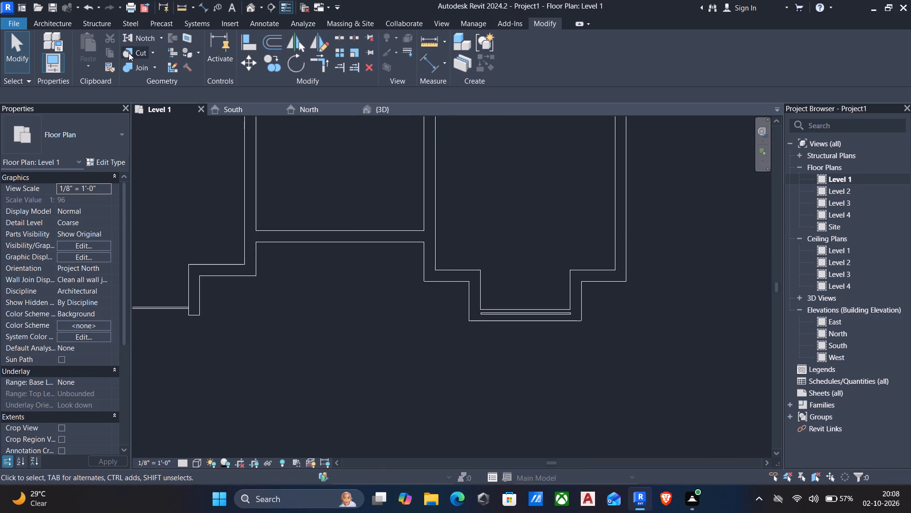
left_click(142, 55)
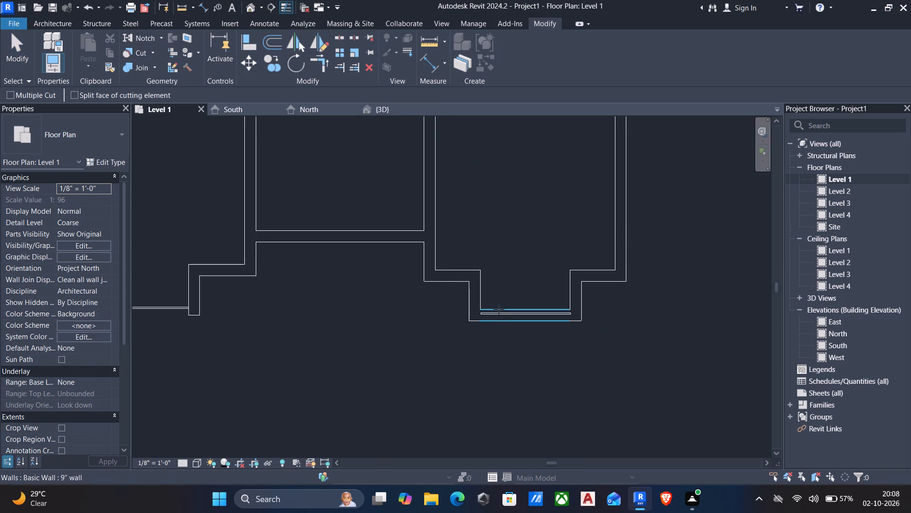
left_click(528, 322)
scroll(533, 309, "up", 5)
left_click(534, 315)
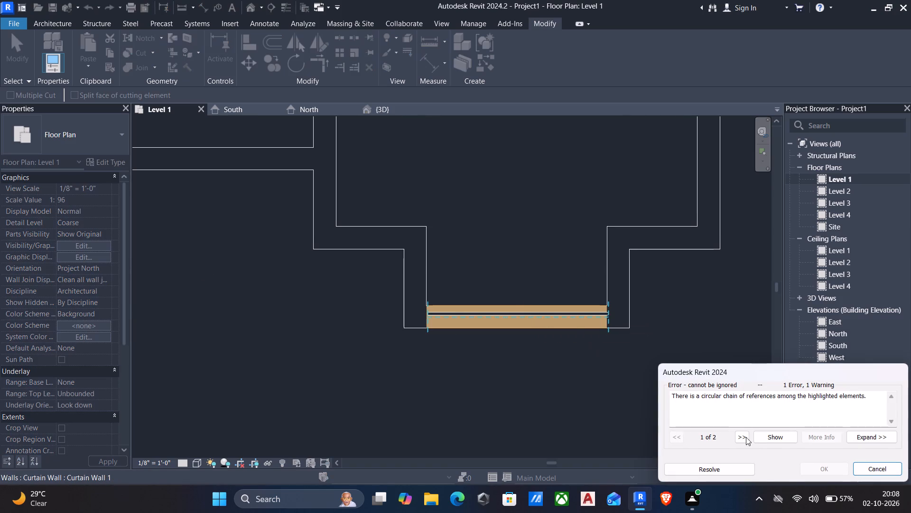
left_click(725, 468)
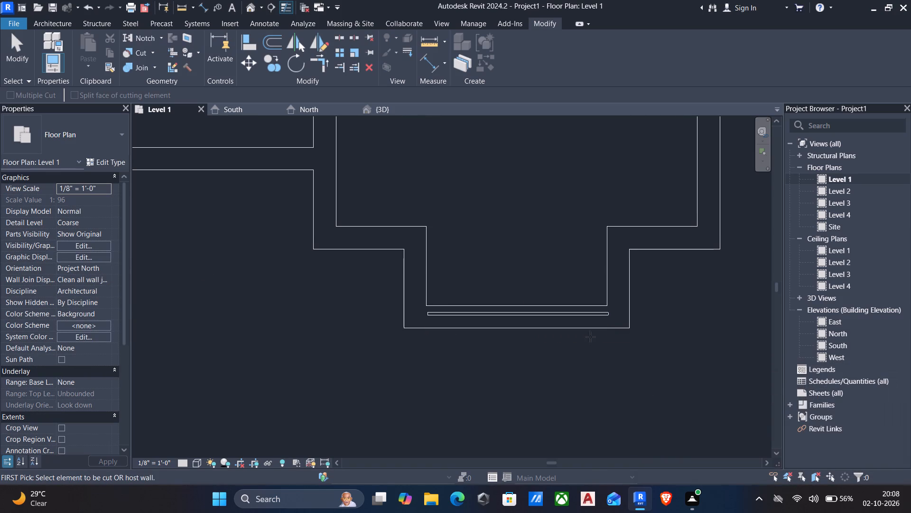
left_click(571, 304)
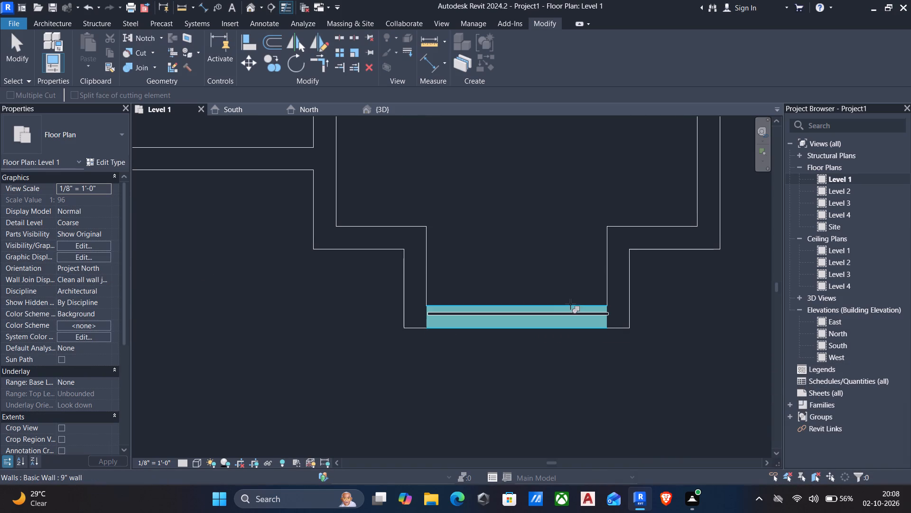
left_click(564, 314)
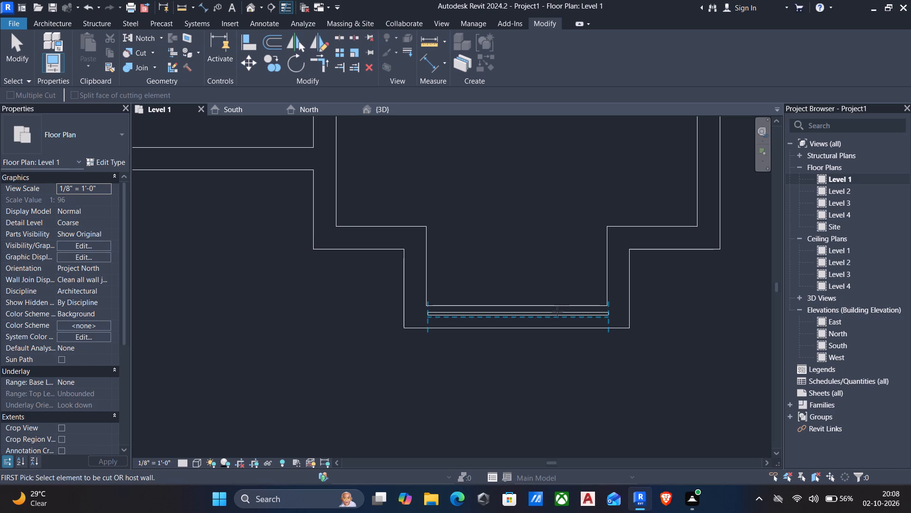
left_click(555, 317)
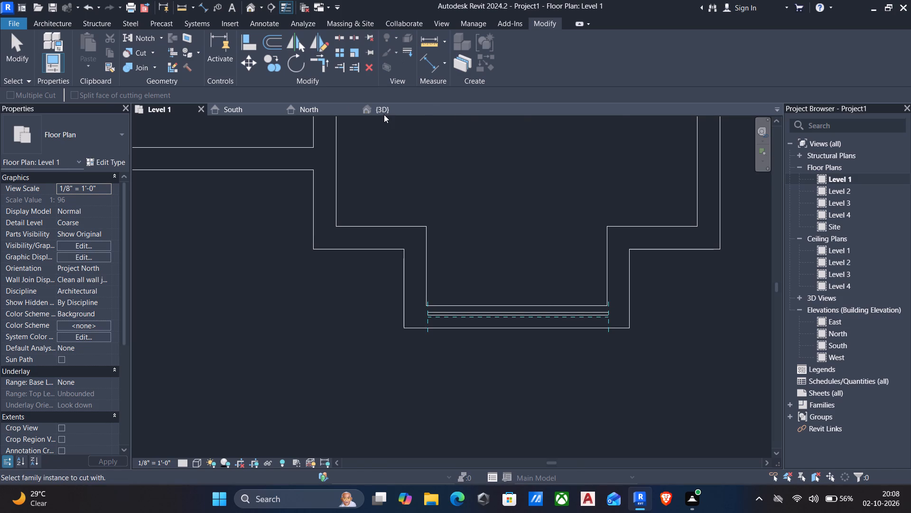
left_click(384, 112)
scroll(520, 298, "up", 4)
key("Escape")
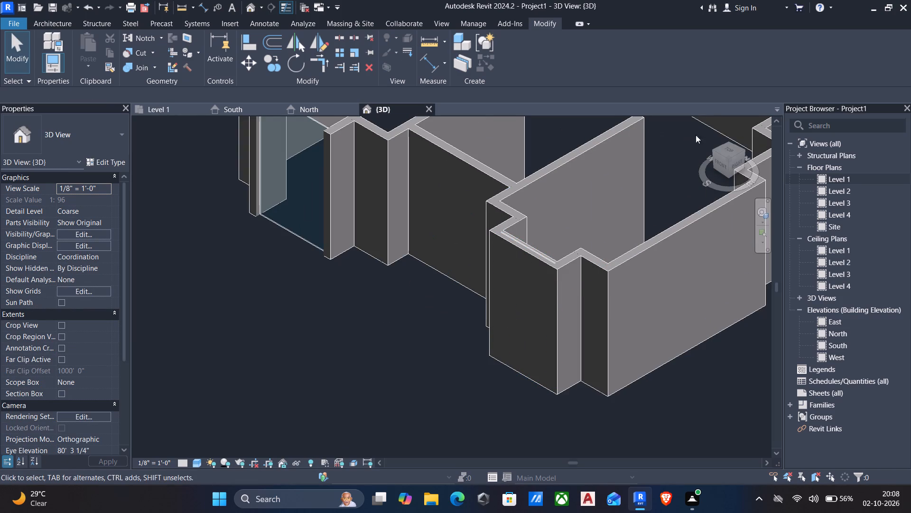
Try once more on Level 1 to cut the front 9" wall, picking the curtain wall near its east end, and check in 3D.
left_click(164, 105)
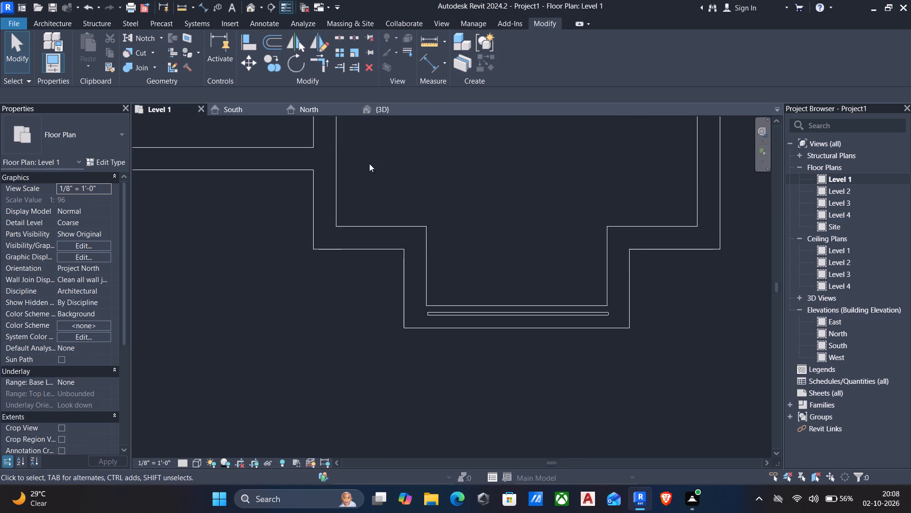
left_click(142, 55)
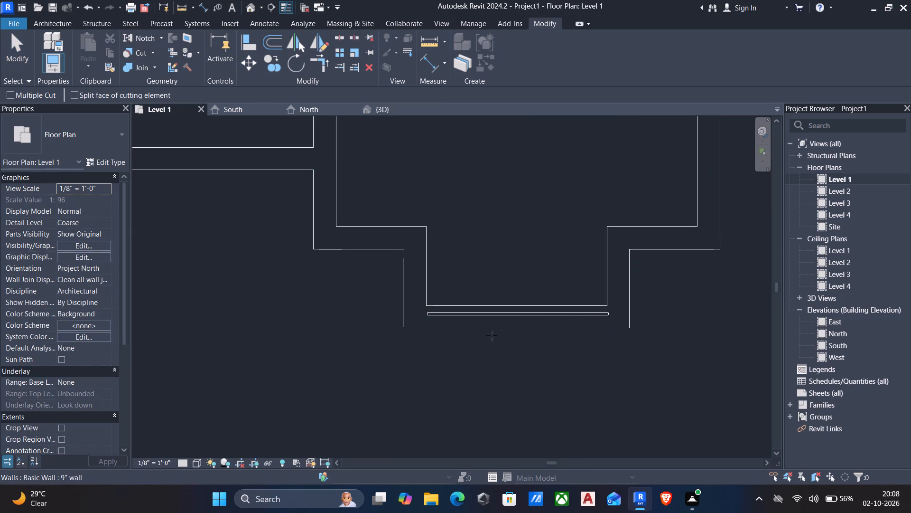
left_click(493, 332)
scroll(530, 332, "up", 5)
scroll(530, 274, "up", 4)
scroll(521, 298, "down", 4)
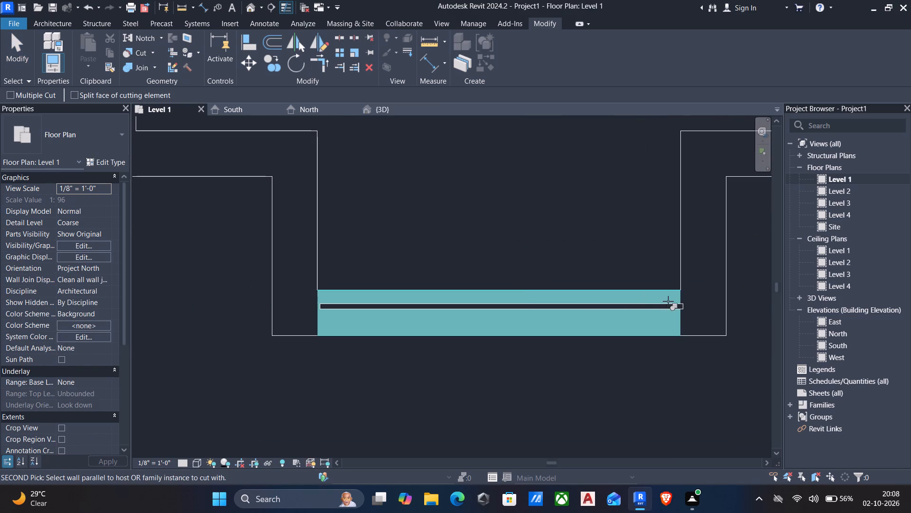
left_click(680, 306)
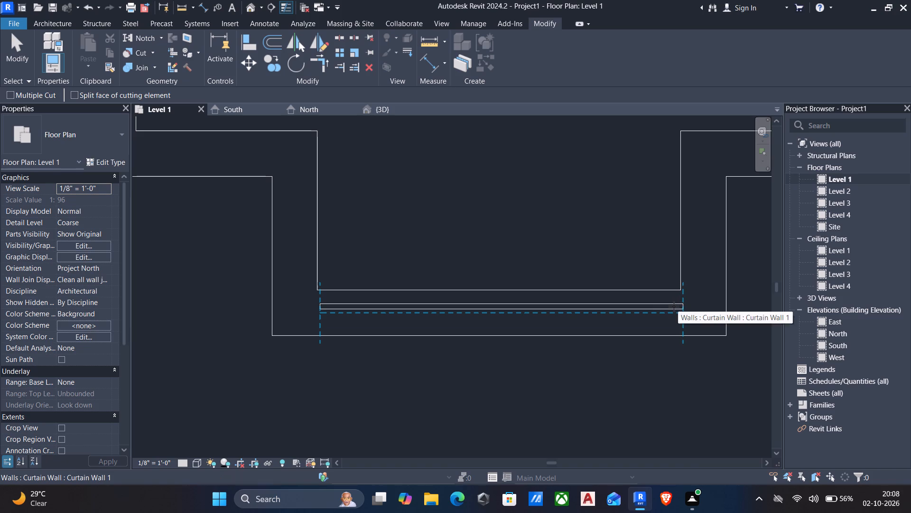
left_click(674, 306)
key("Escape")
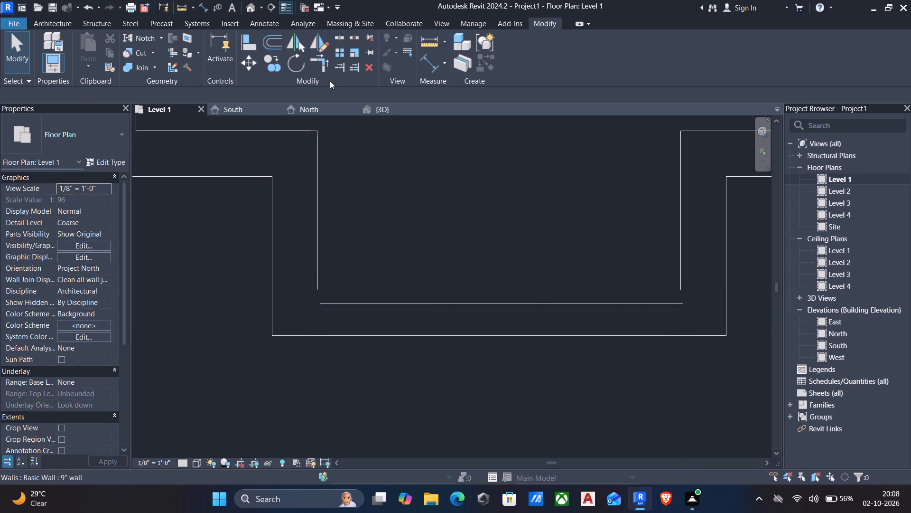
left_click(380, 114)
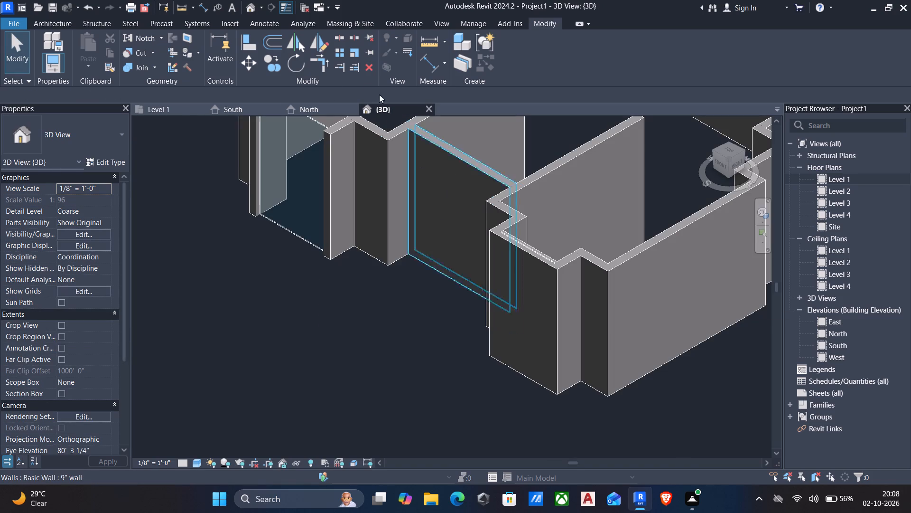
Delete the second south bay's curtain wall in the Level 1 floor plan.
left_click(173, 104)
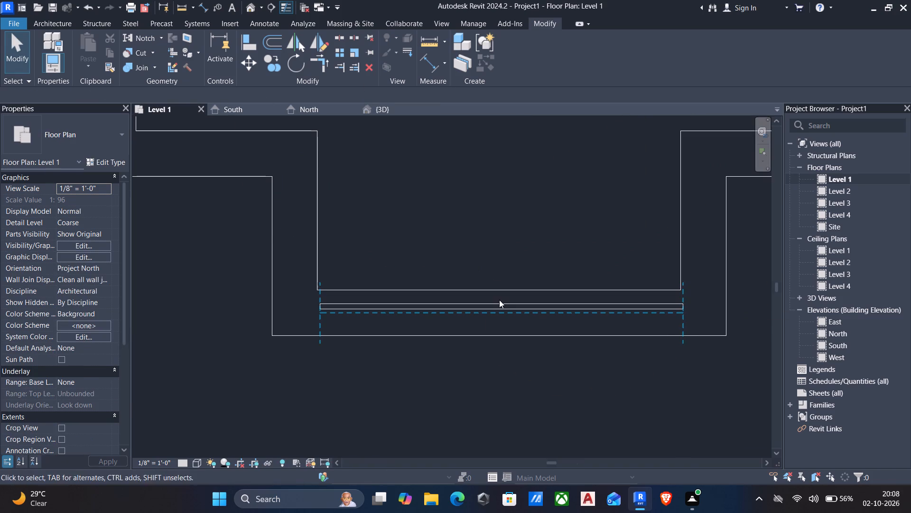
left_click(498, 300)
key("Delete")
Draw a Curtain Wall 1 from Level 1 up to Level 3, about 5' 9 1/2" long, inside the second south bay's front 9" wall.
scroll(309, 239, "down", 5)
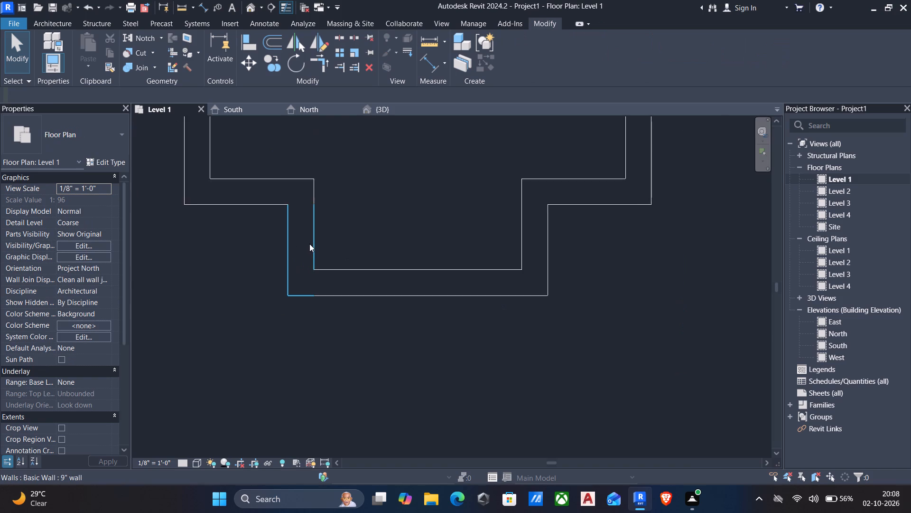
scroll(309, 244, "down", 2)
middle_click_drag(332, 251, 414, 278)
key("w")
key("a")
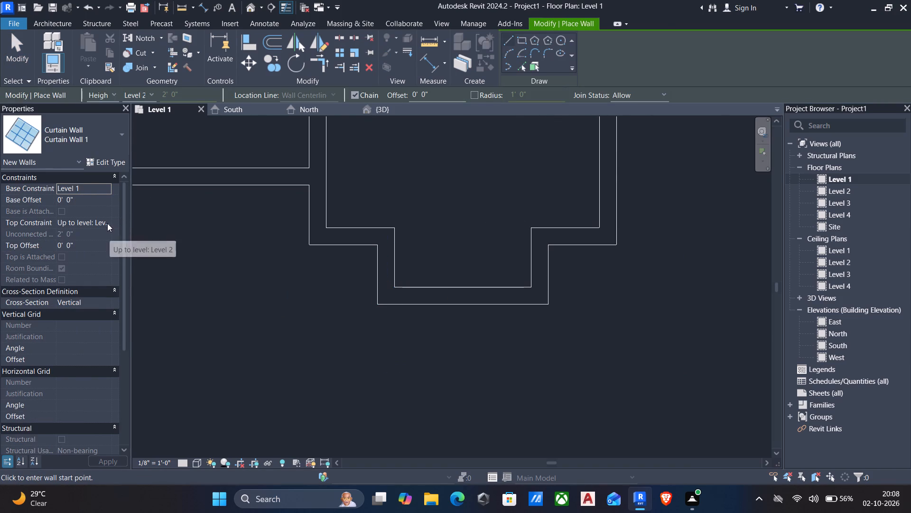
left_click(152, 92)
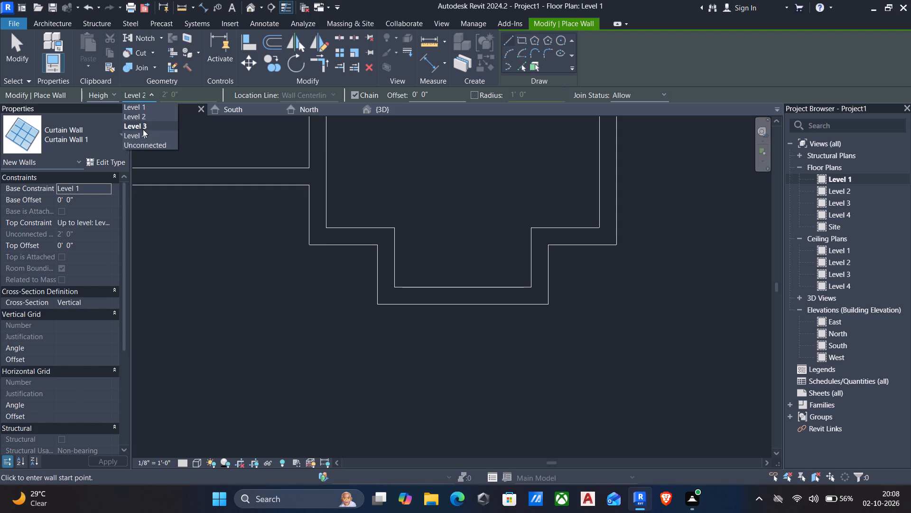
left_click(143, 129)
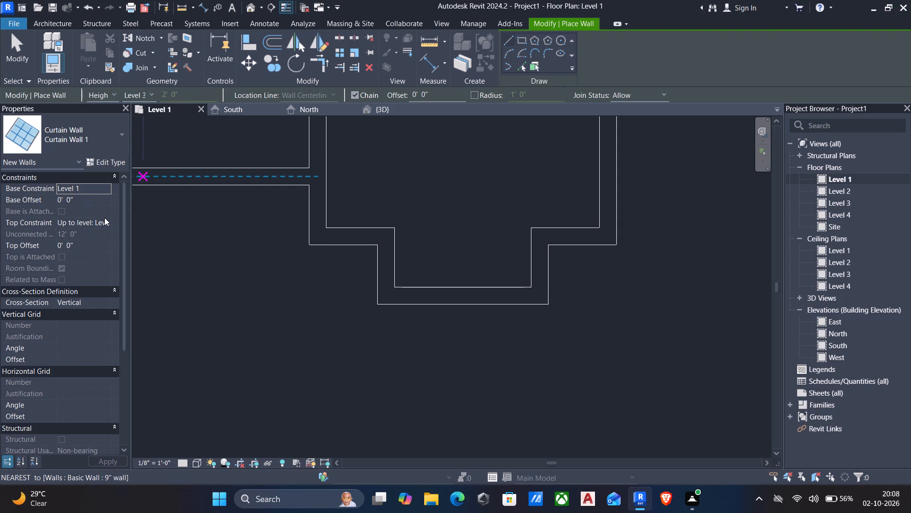
left_click(104, 219)
left_click(105, 219)
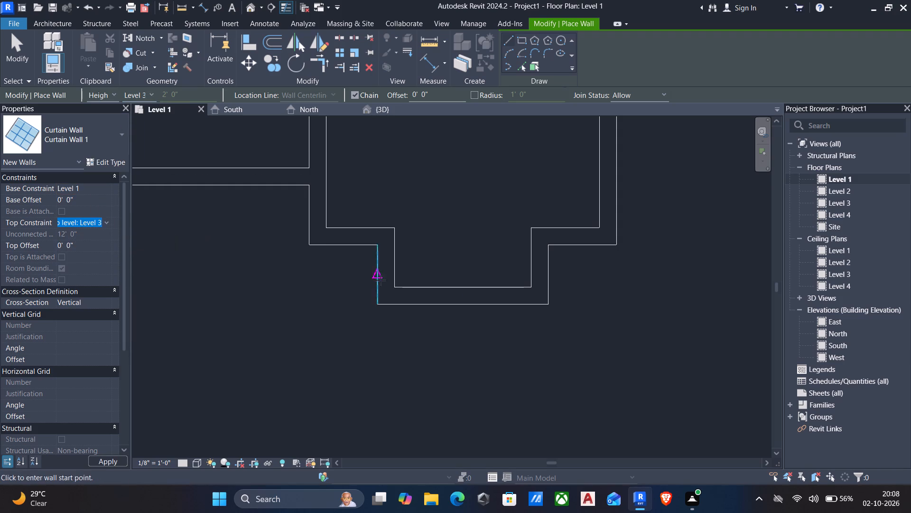
left_click(400, 294)
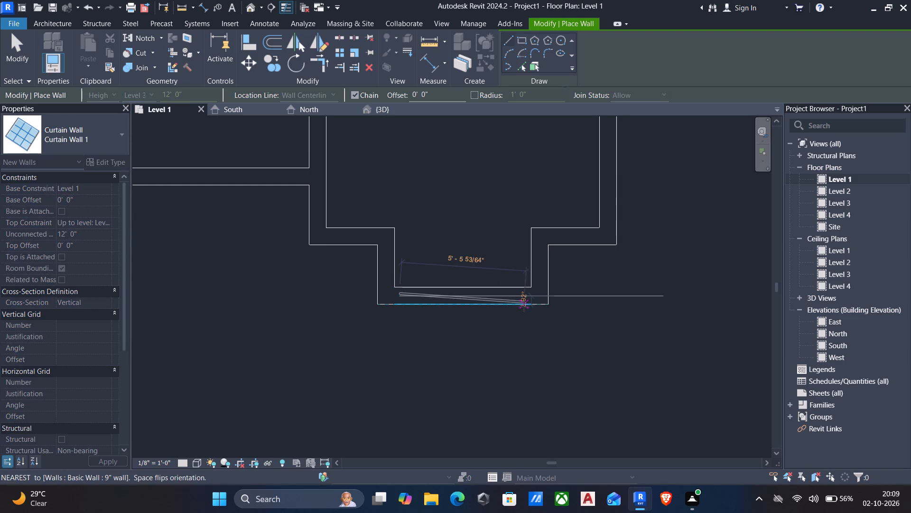
left_click(532, 293)
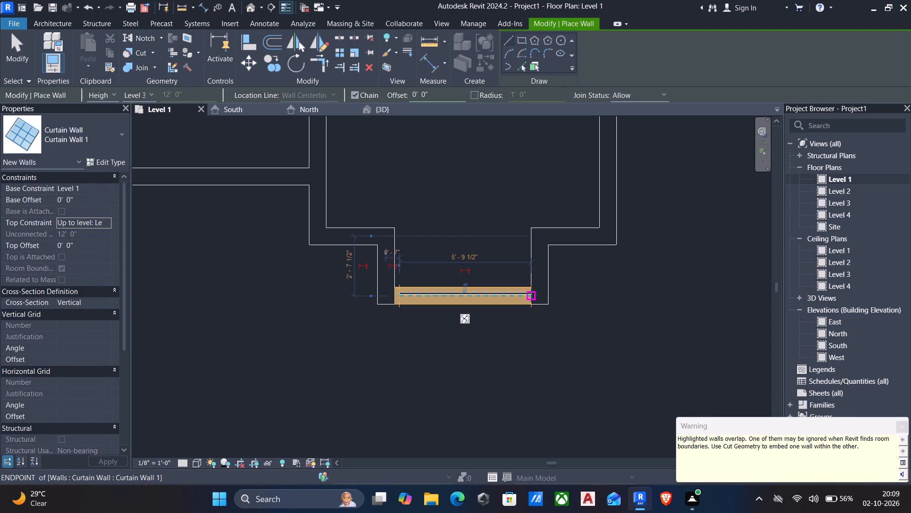
Cut the second south bay's front 9" wall with its curtain wall, using Cut Geometry in the Level 1 floor plan.
key("Escape")
key("Escape")
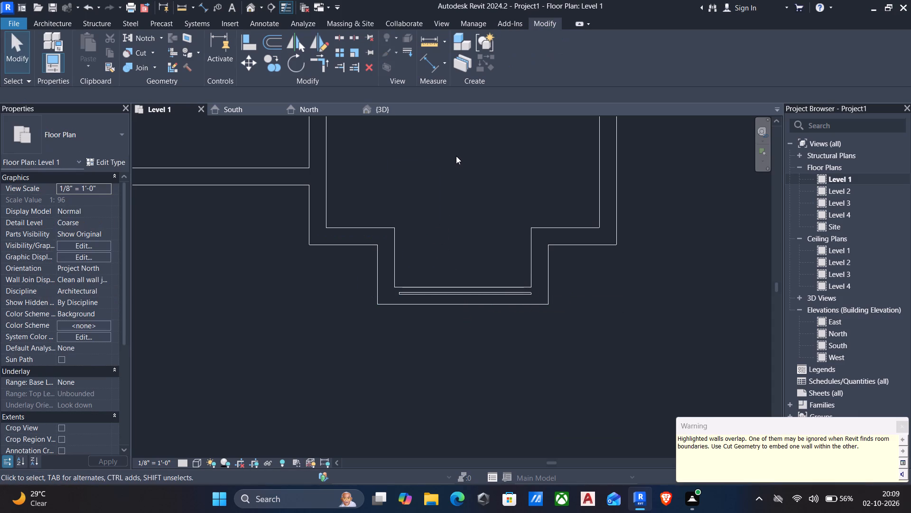
left_click(127, 56)
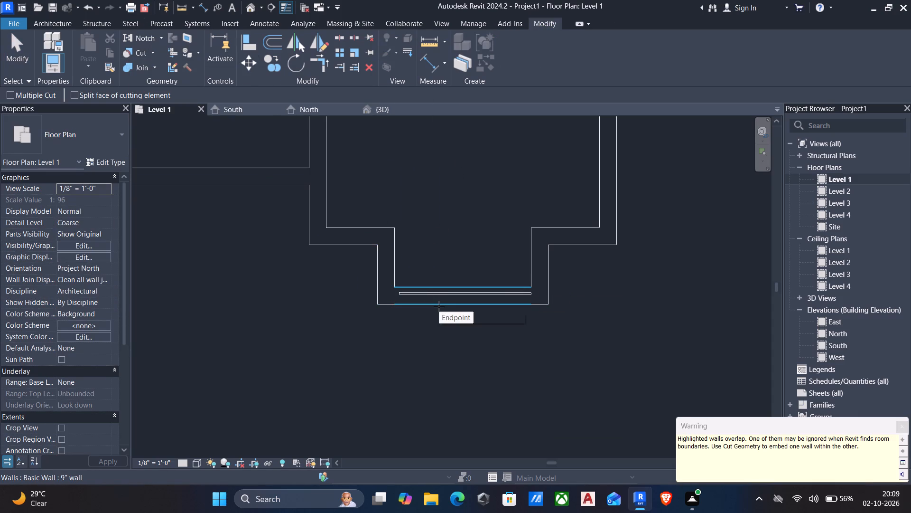
left_click(439, 306)
left_click(448, 292)
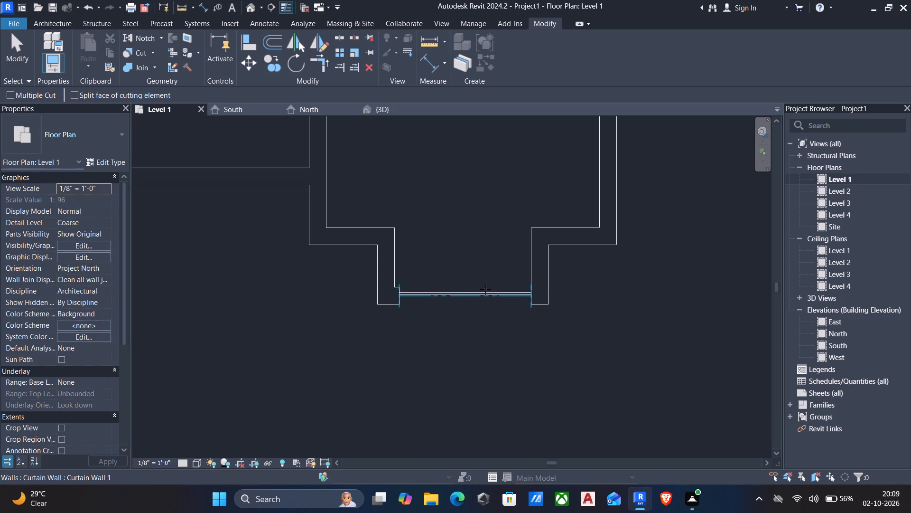
key("Escape")
Examine the whole Level 1 floor plan, including both south bays and the interior 9" walls.
scroll(493, 306, "down", 3)
middle_click_drag(502, 327, 614, 351)
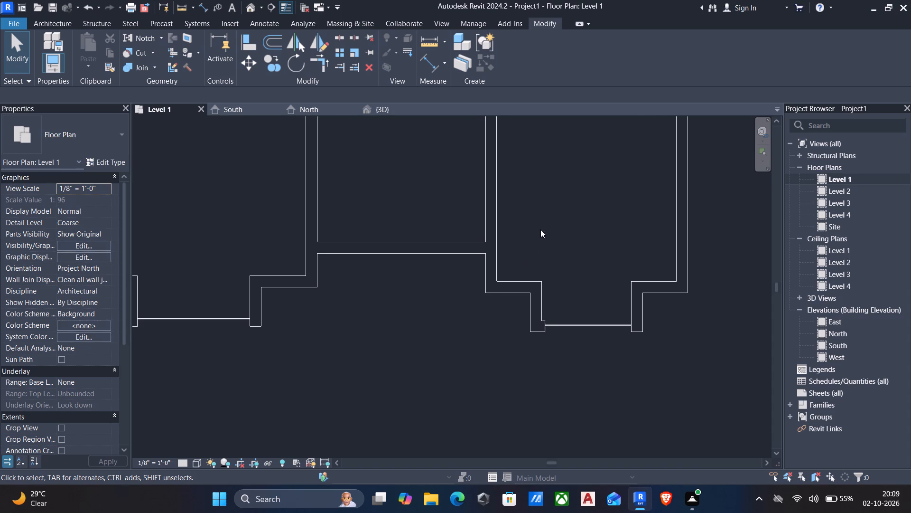
scroll(540, 244, "down", 3)
middle_click_drag(544, 255, 589, 314)
scroll(436, 177, "down", 3)
middle_click_drag(437, 197, 463, 256)
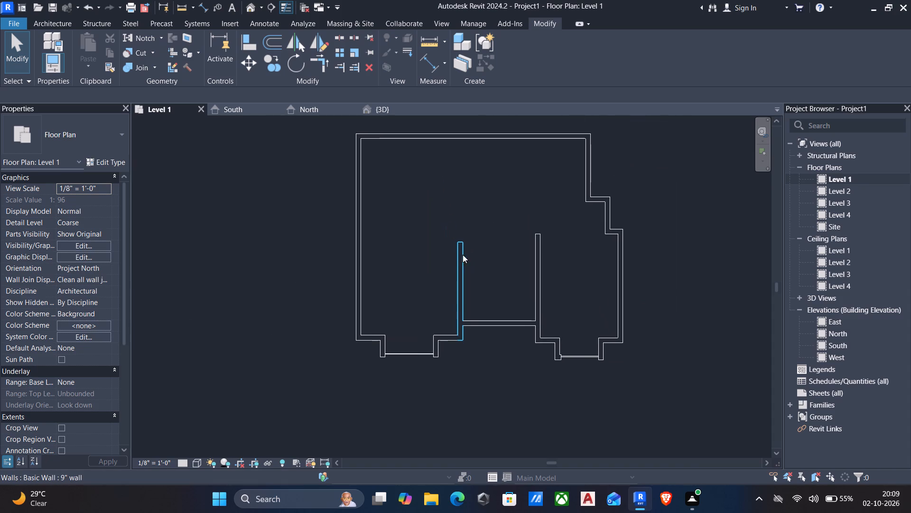
scroll(426, 210, "up", 1)
middle_click_drag(425, 215, 422, 257)
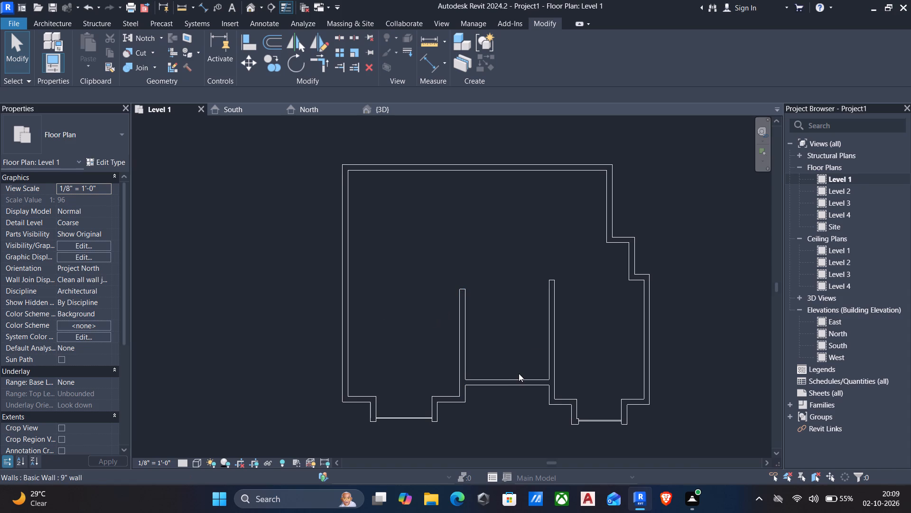
middle_click_drag(519, 376, 520, 351)
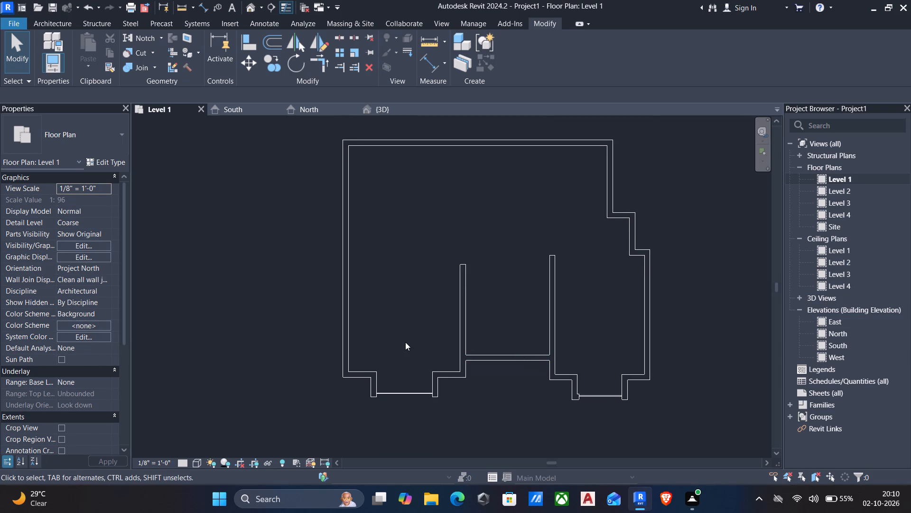
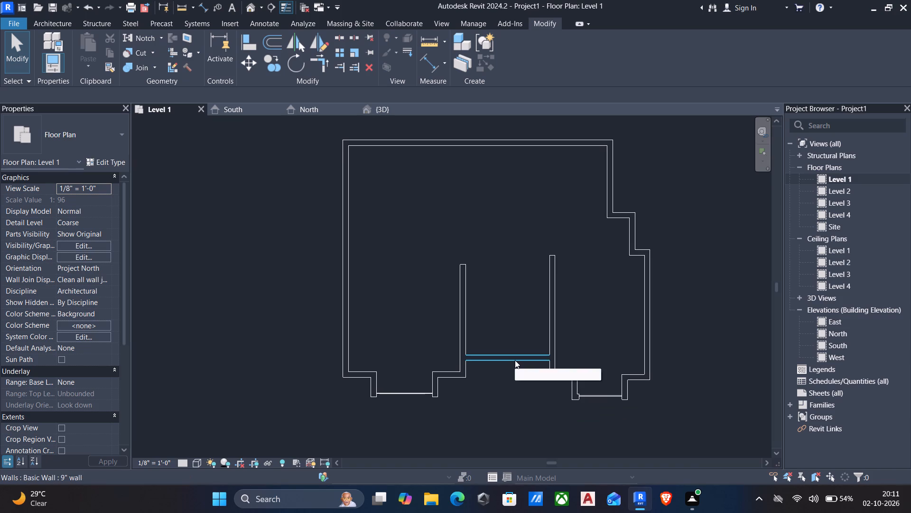
Start placing a door and choose the residential family Door-Interior-Single-1_Panel-Wood to load.
type("dr")
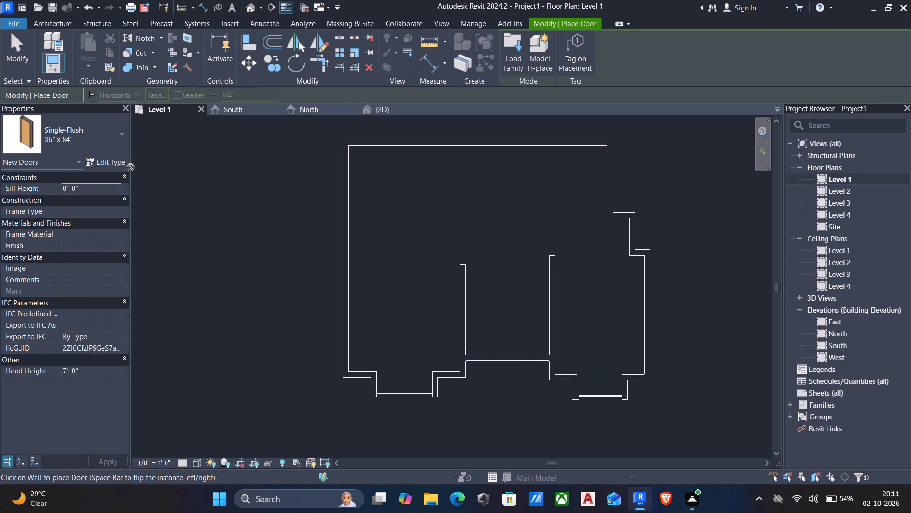
left_click(517, 51)
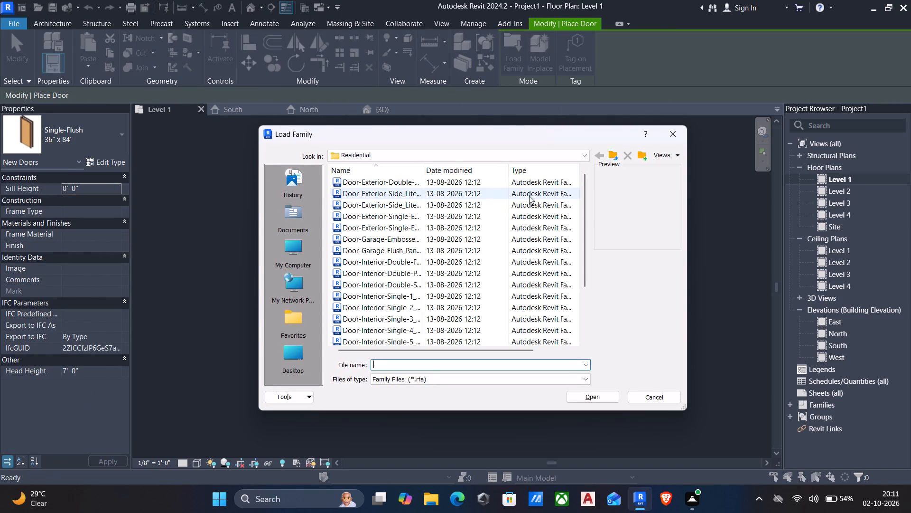
left_click(532, 185)
key("Down")
key("Down")
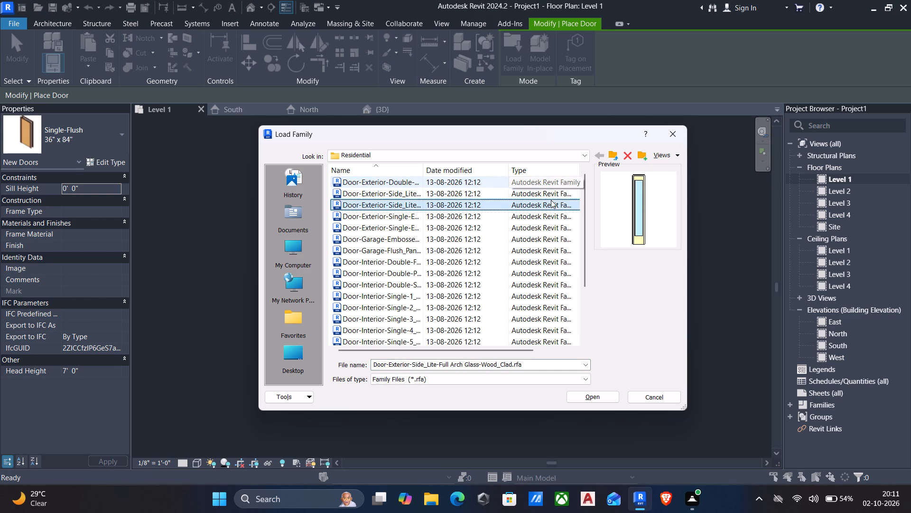
key("Down")
key("Down")
key("Down")
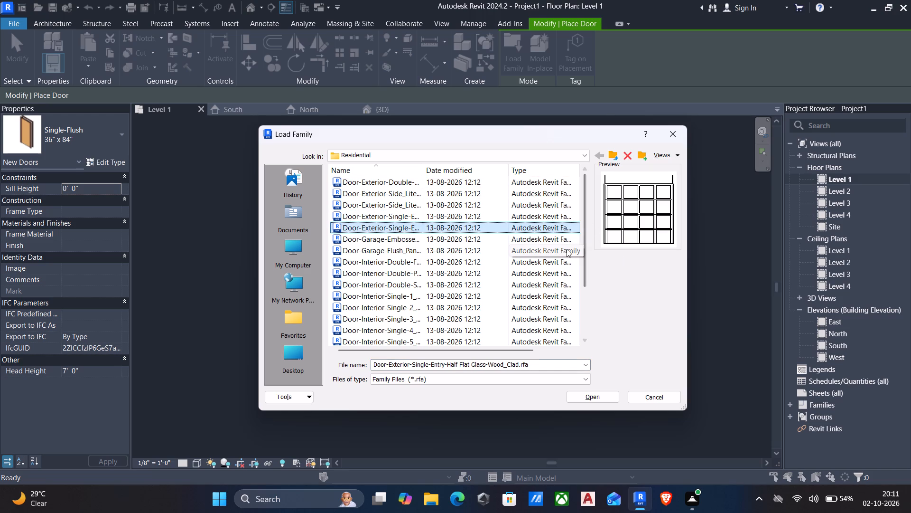
key("Down")
key("Down")
key("Down")
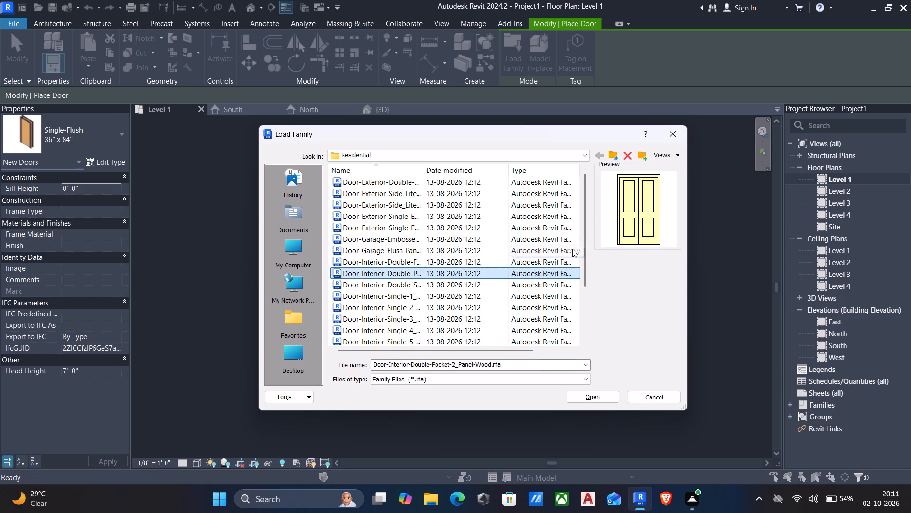
key("Down")
key("Down")
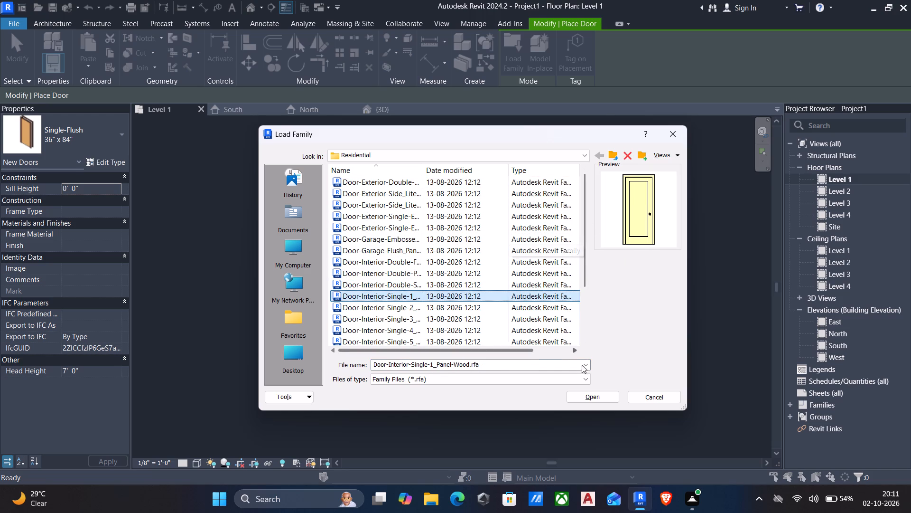
left_click(589, 395)
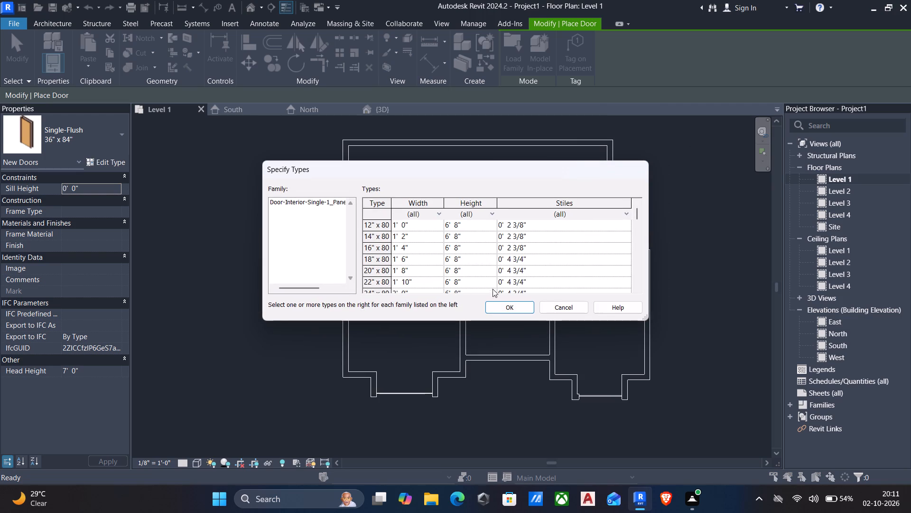
Load the door family's 36" x 84" type, 3' 0" wide and 7' 0" high.
scroll(463, 254, "down", 3)
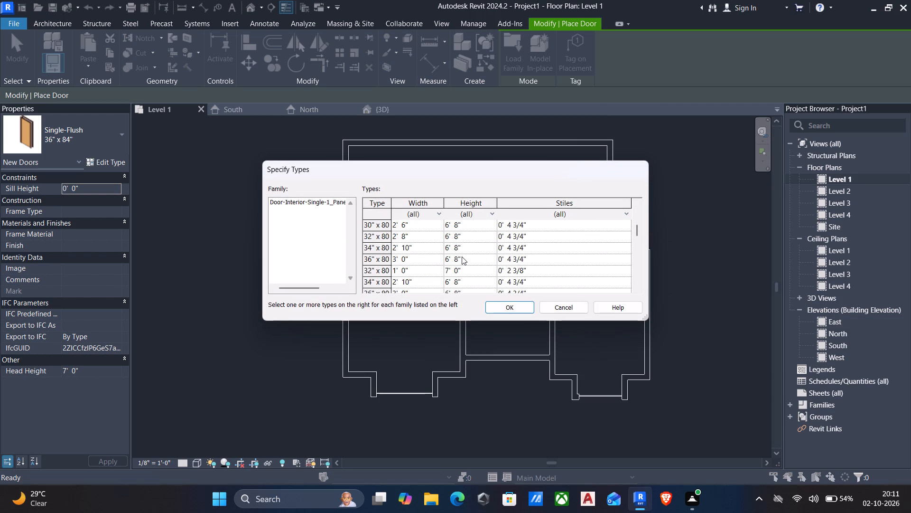
scroll(452, 263, "down", 5)
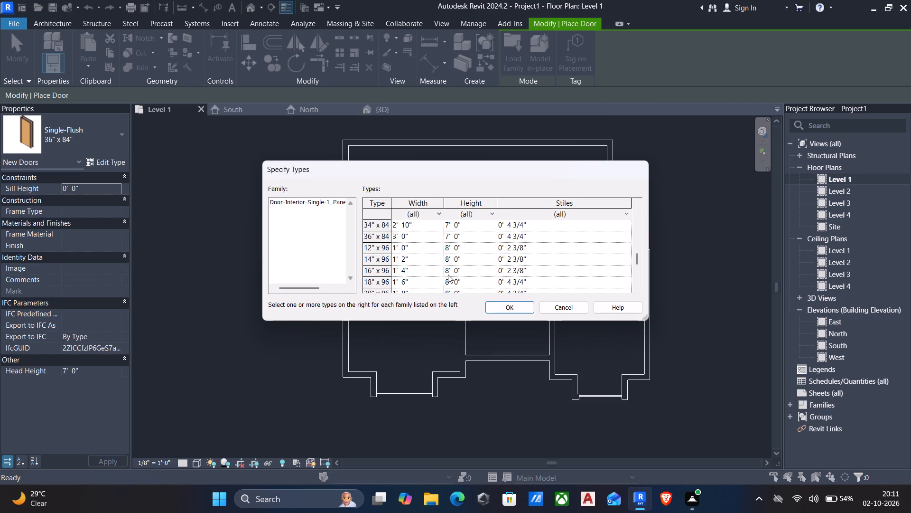
scroll(448, 248, "down", 3)
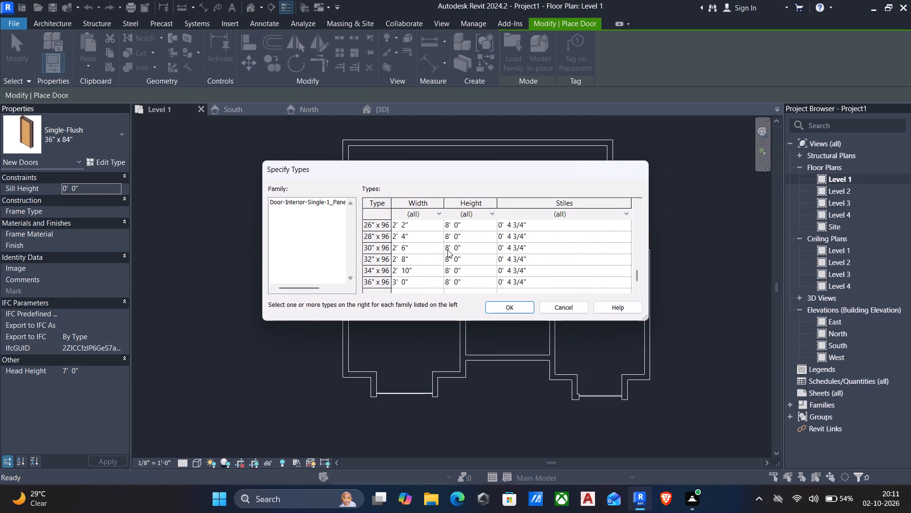
scroll(447, 252, "down", 3)
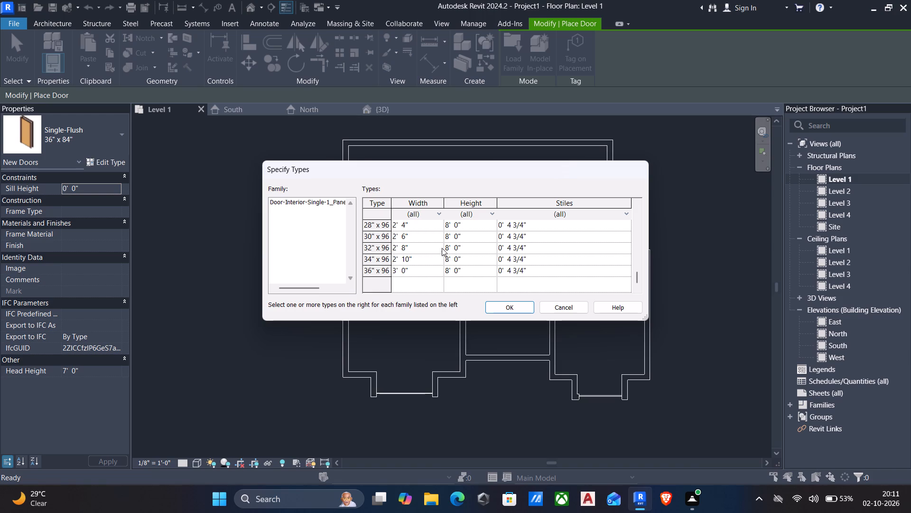
scroll(438, 240, "up", 3)
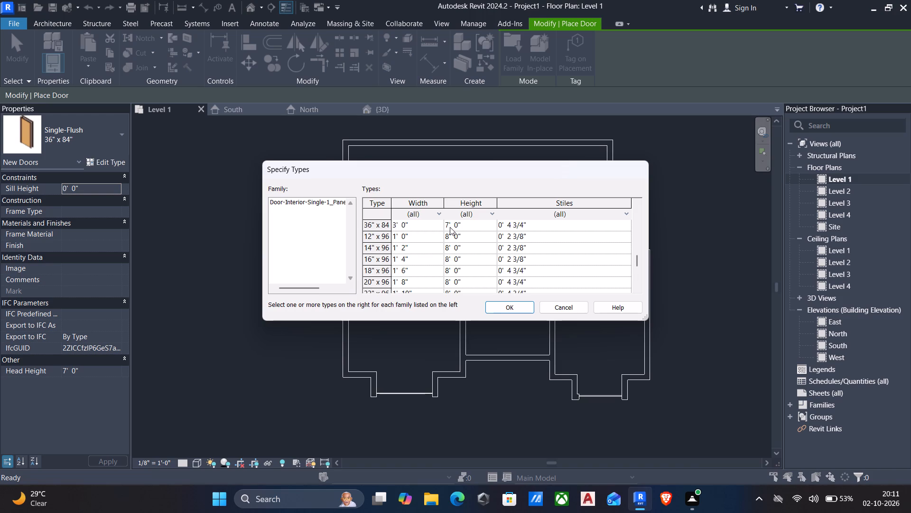
left_click(450, 227)
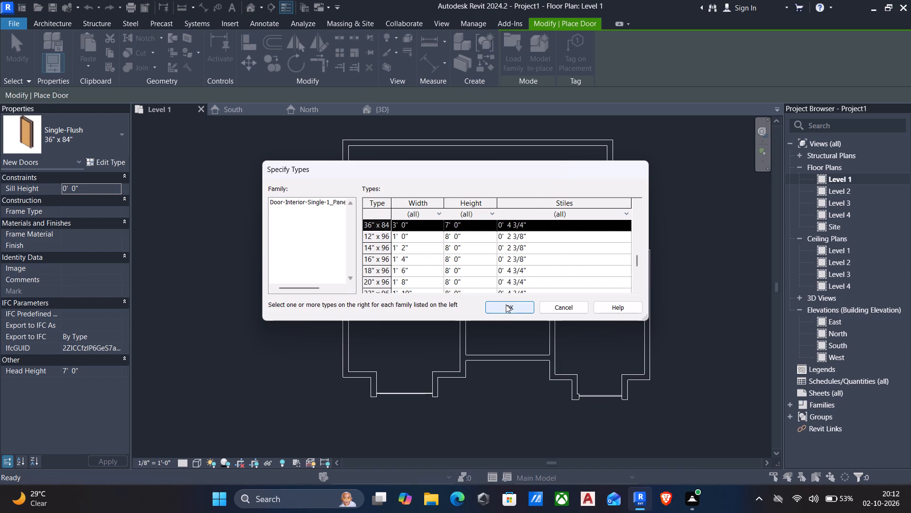
left_click(506, 304)
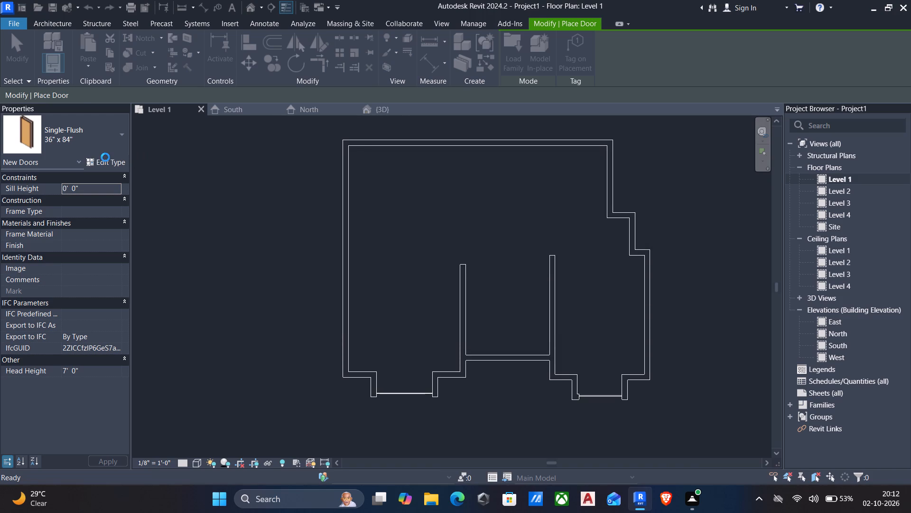
Duplicate the 36" x 84" one-panel wood door type under the name 3'6" x 7'.
left_click(109, 162)
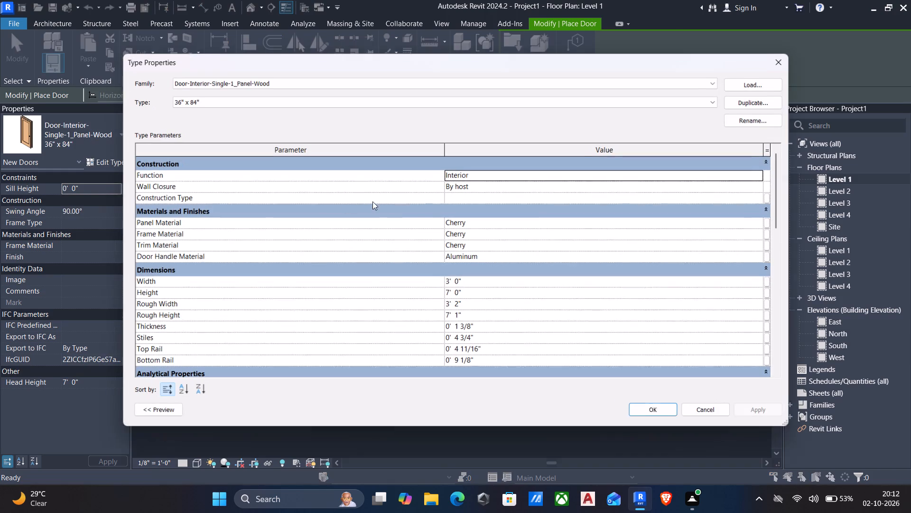
left_click(753, 102)
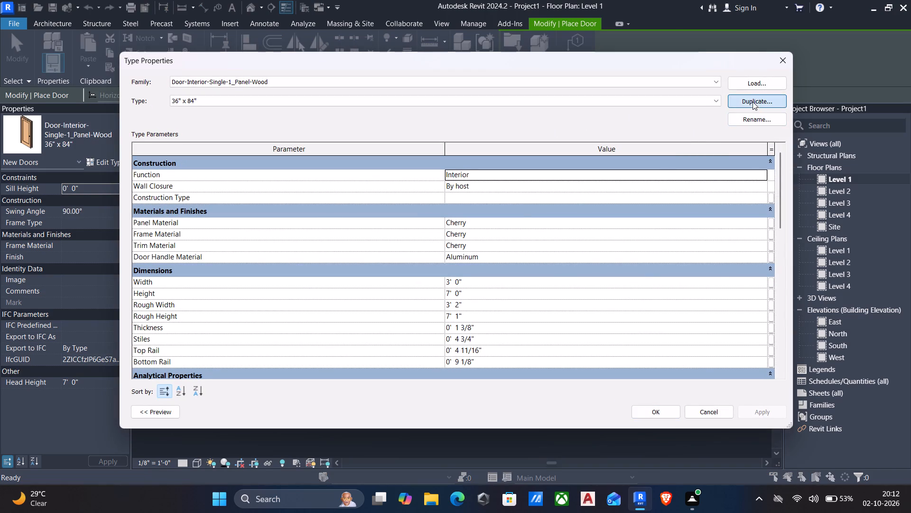
key("BackSpace")
key("3")
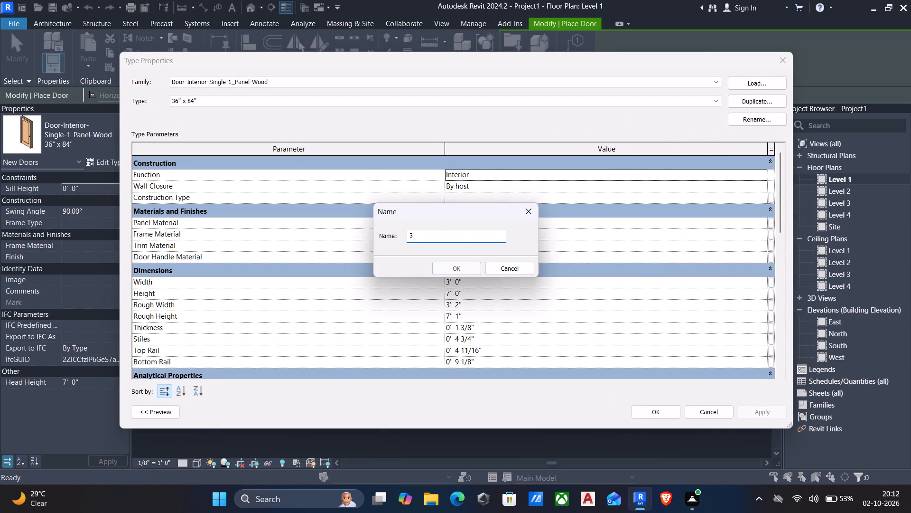
type("'6")
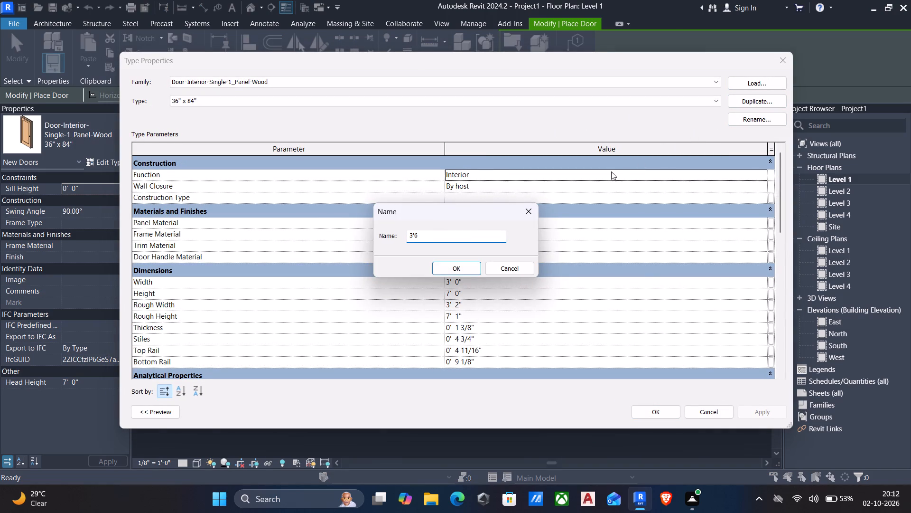
type("\" x")
key("space")
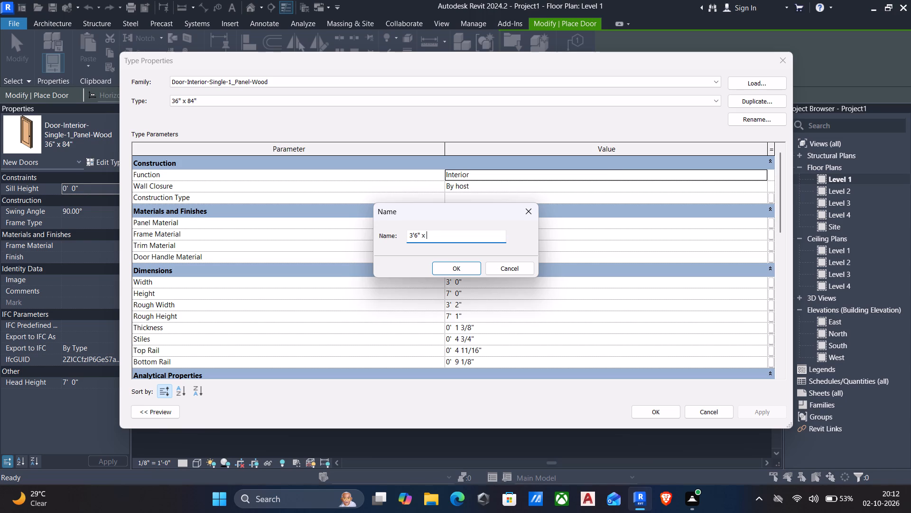
type("7'")
left_click(472, 267)
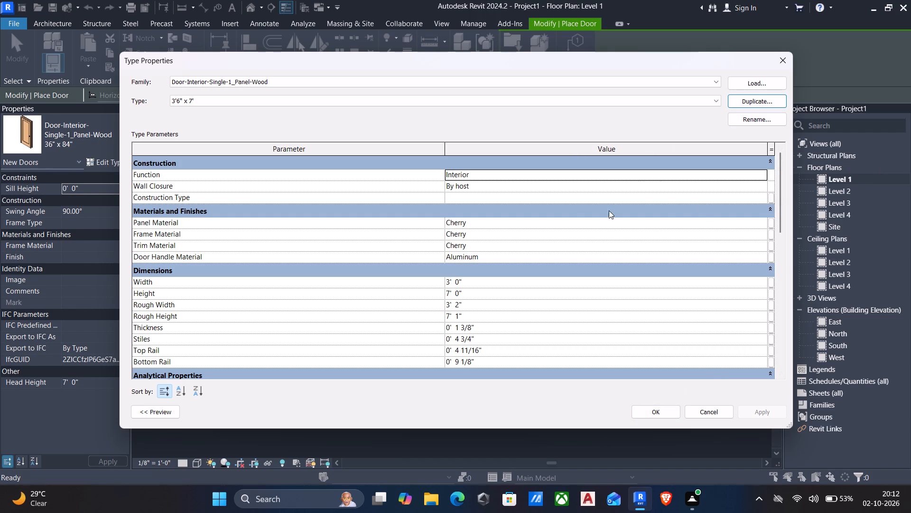
Create a new material named door for the 3'6" x 7' door type's Panel Material.
left_click(762, 224)
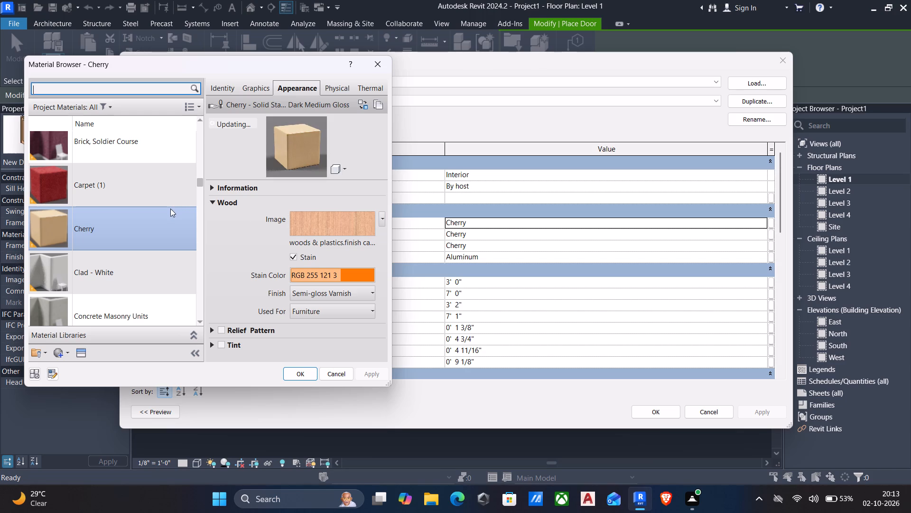
scroll(165, 218, "down", 11)
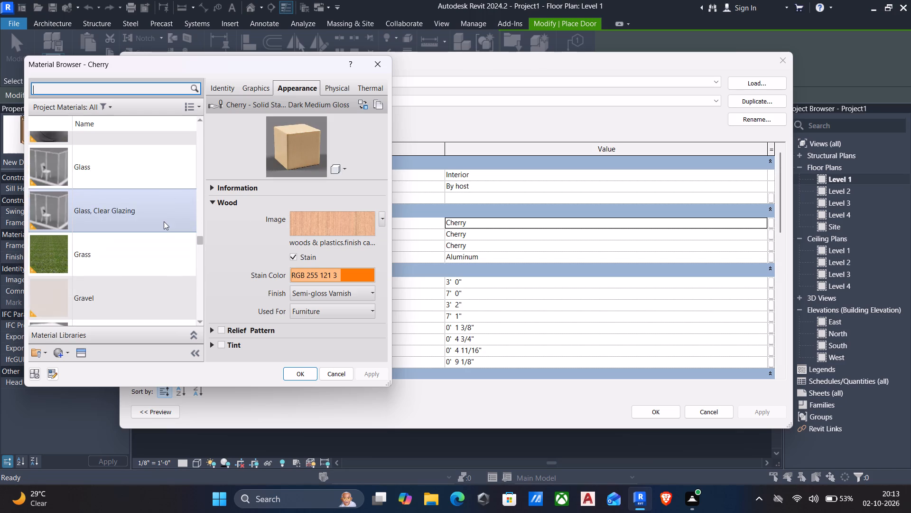
scroll(164, 222, "down", 7)
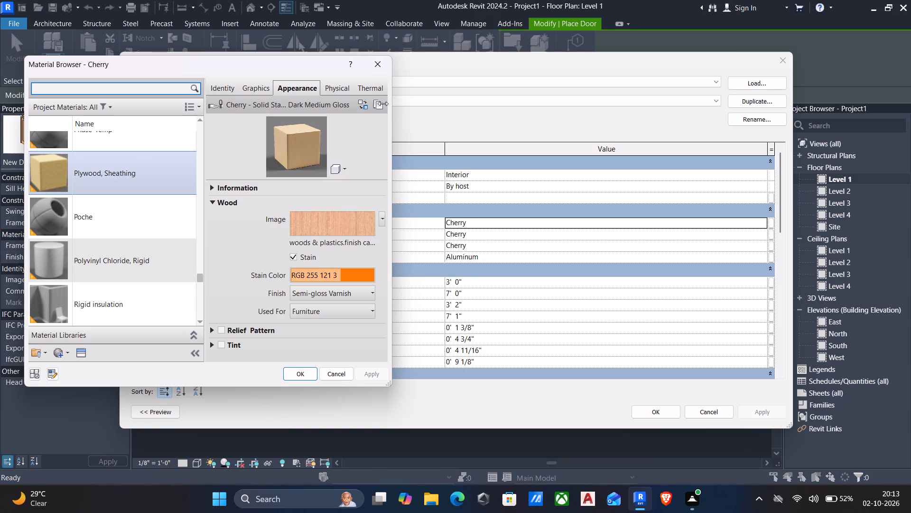
left_click(220, 92)
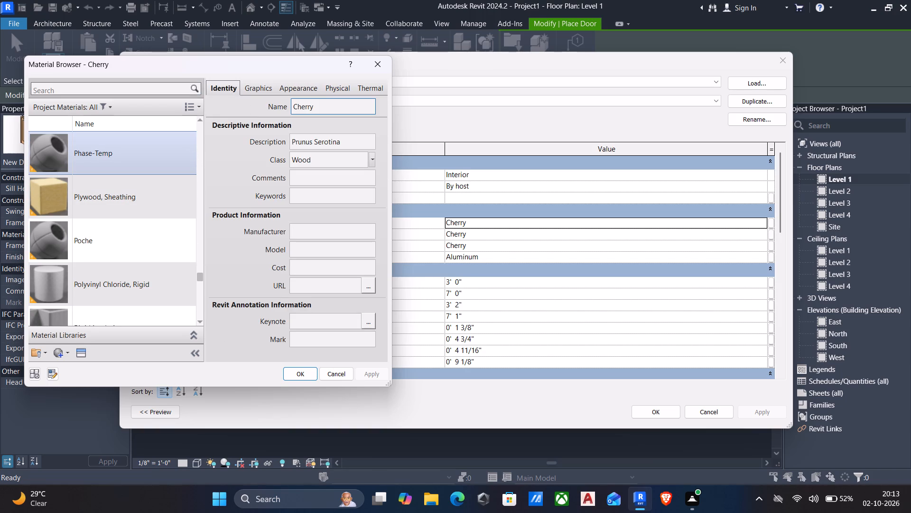
left_click(57, 355)
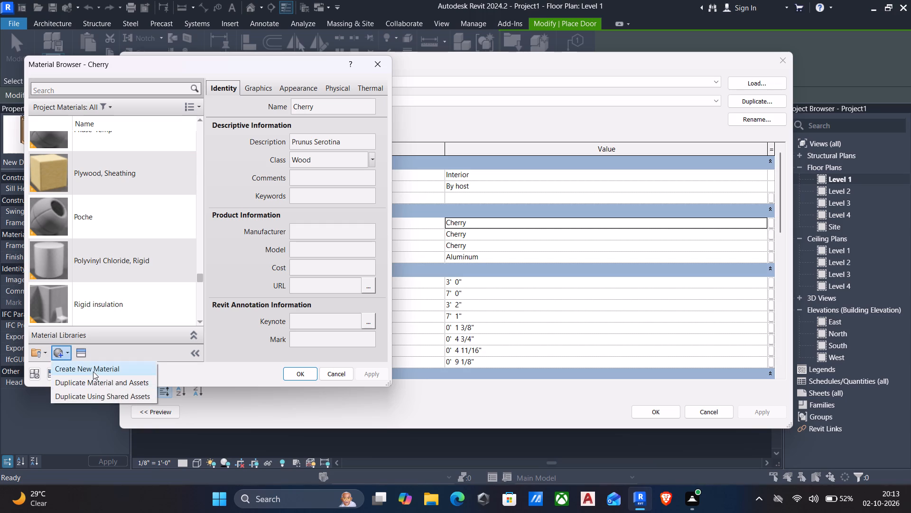
left_click(93, 371)
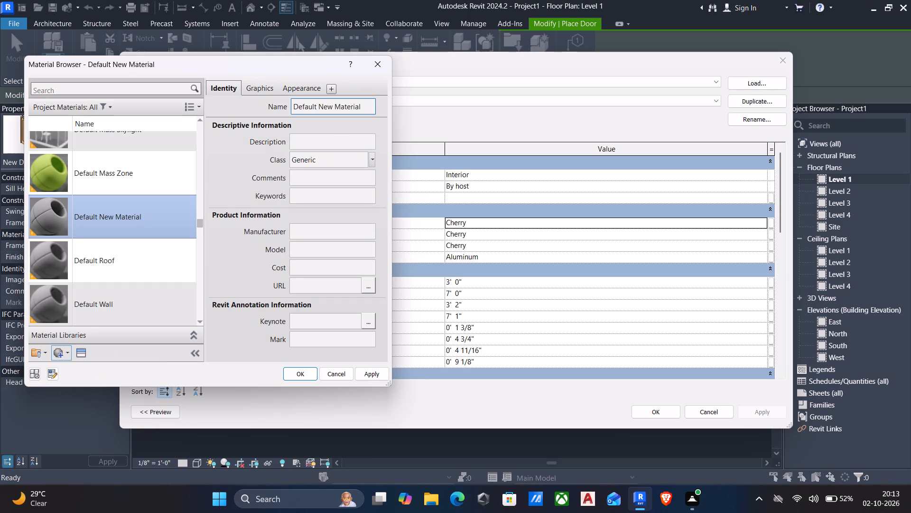
left_click(362, 108)
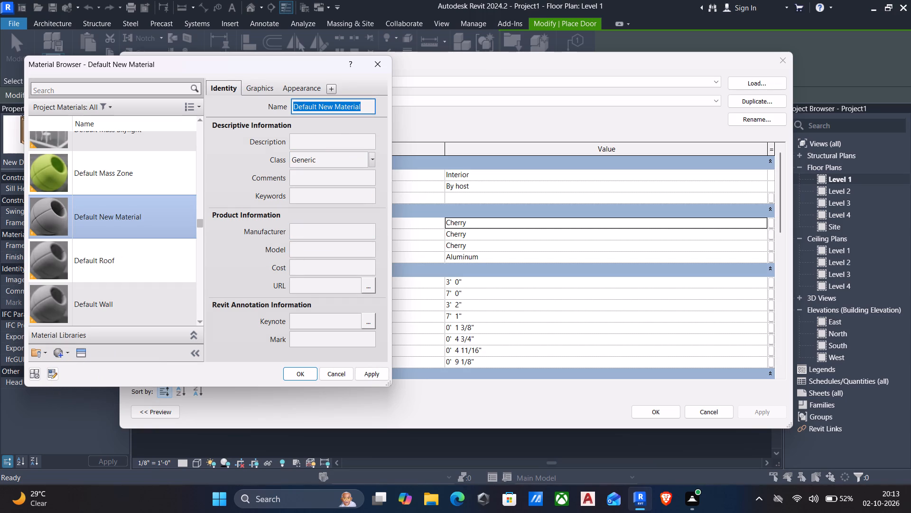
key("space")
type("door")
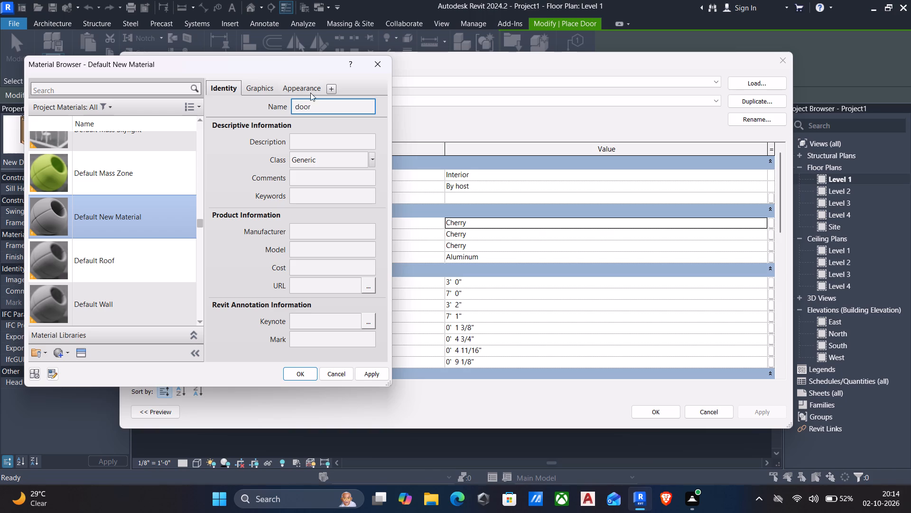
left_click(374, 370)
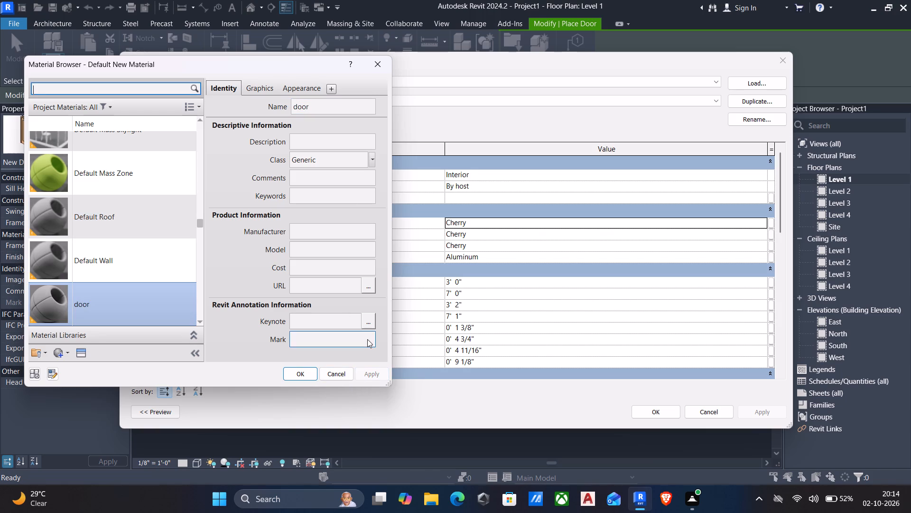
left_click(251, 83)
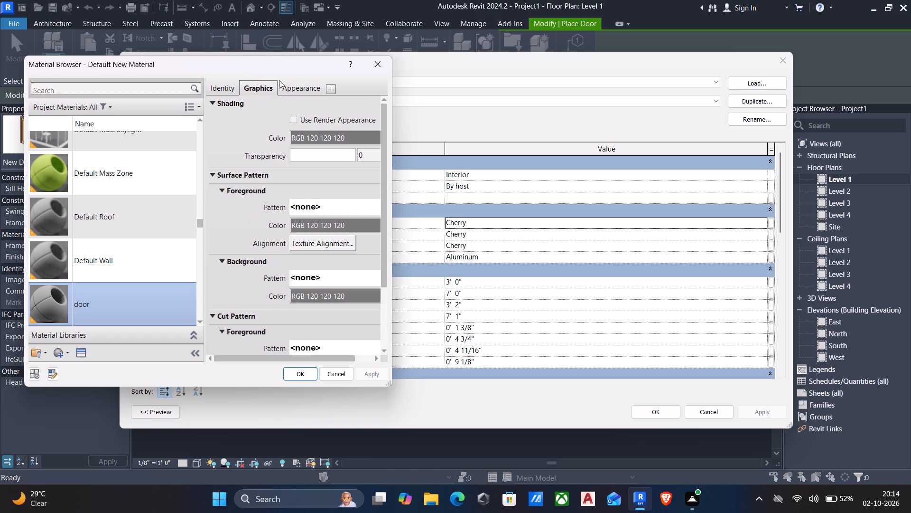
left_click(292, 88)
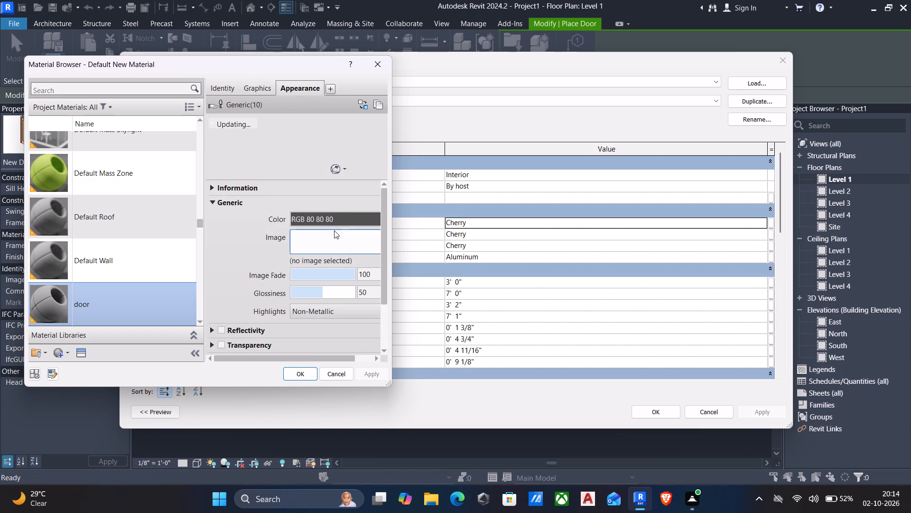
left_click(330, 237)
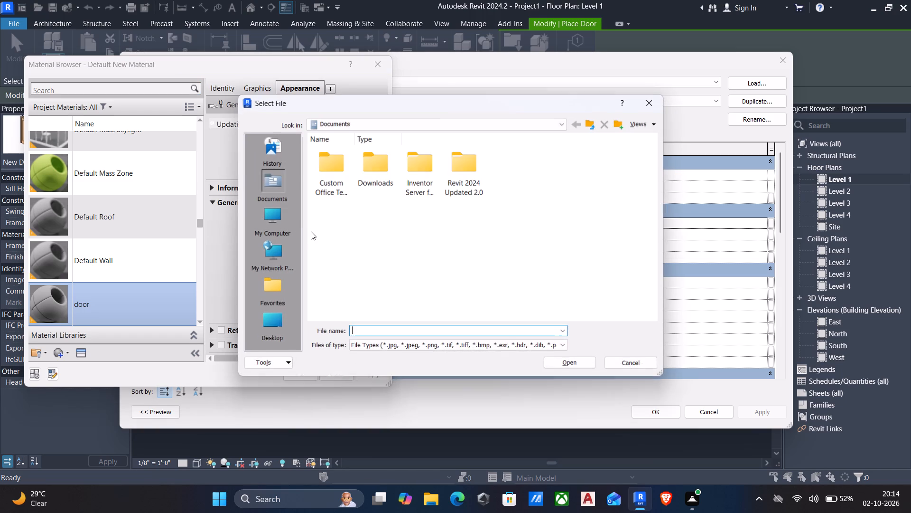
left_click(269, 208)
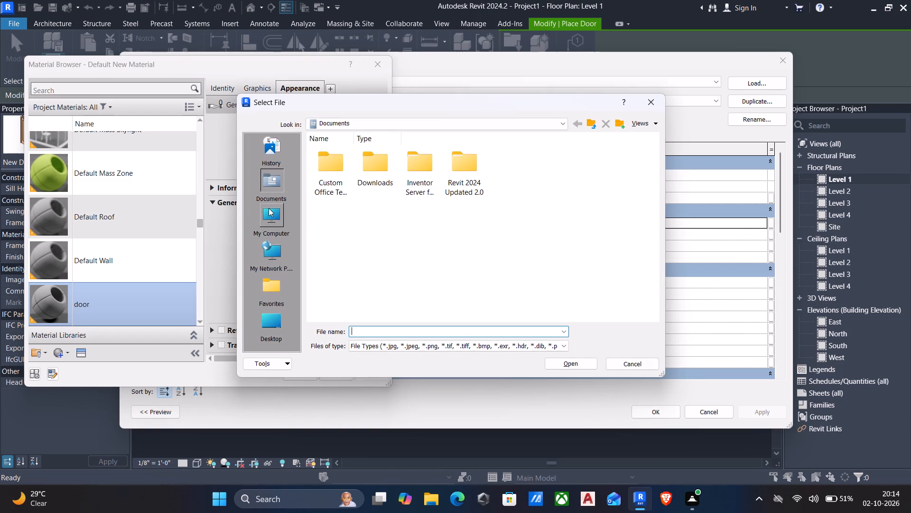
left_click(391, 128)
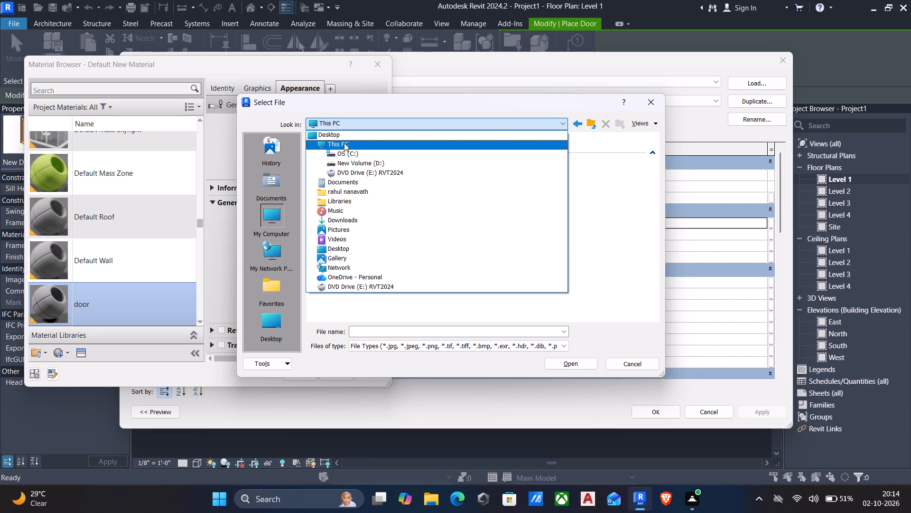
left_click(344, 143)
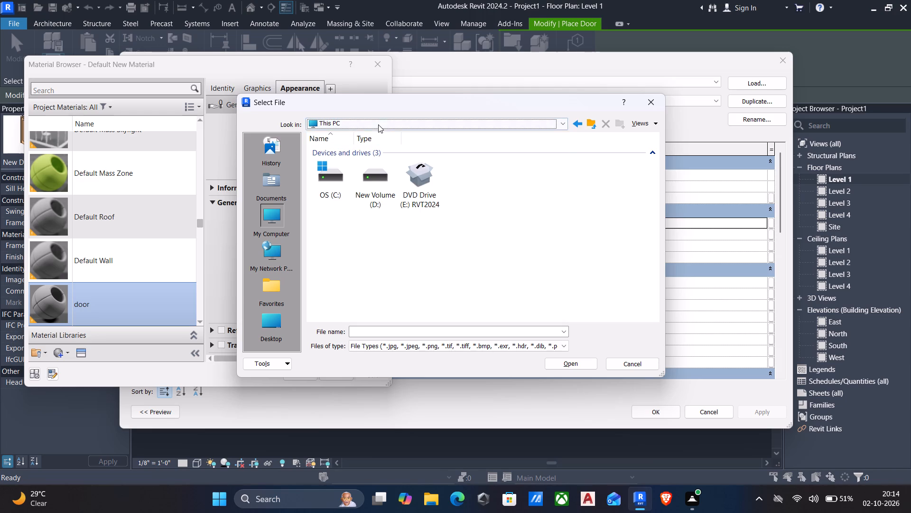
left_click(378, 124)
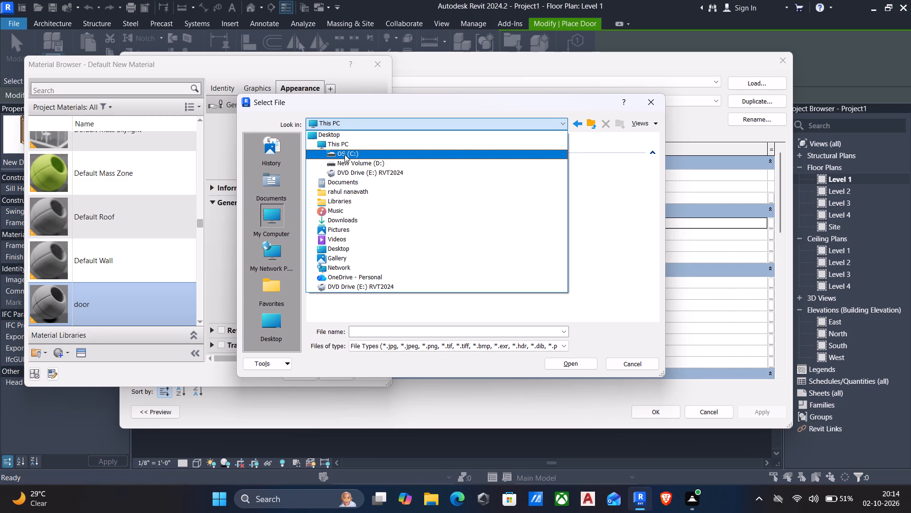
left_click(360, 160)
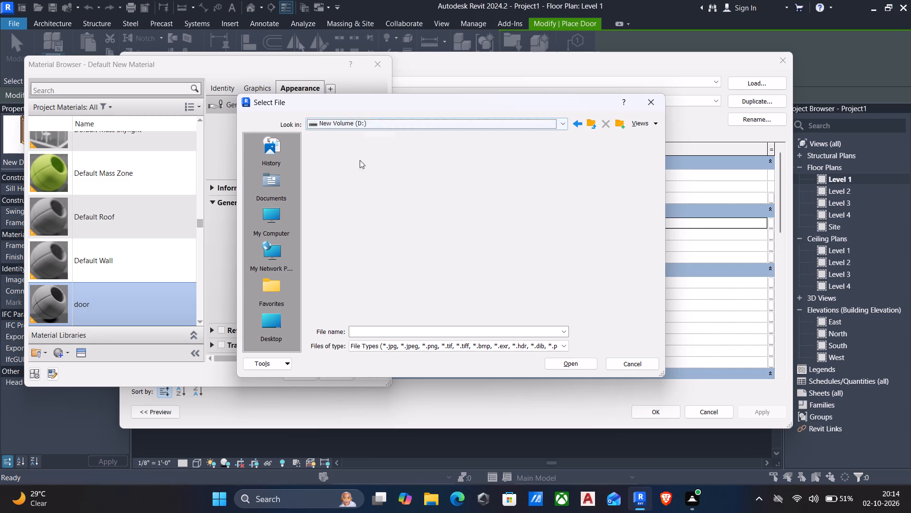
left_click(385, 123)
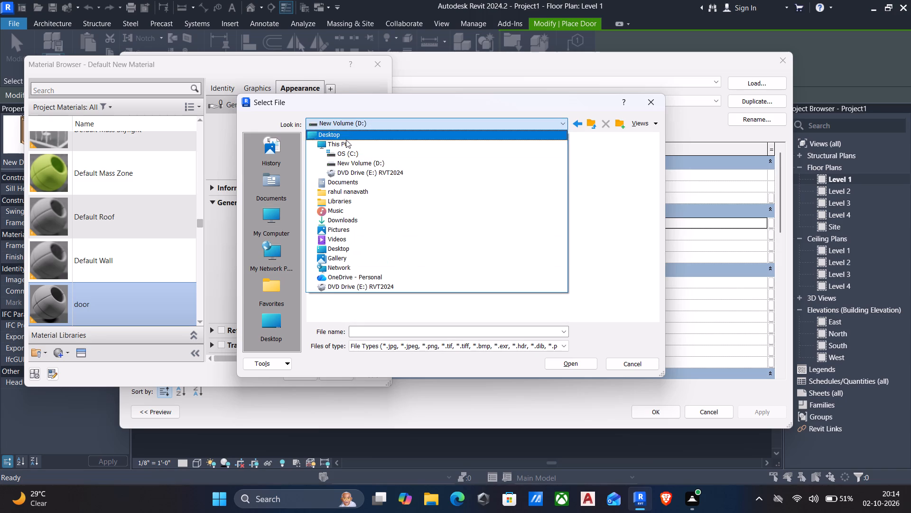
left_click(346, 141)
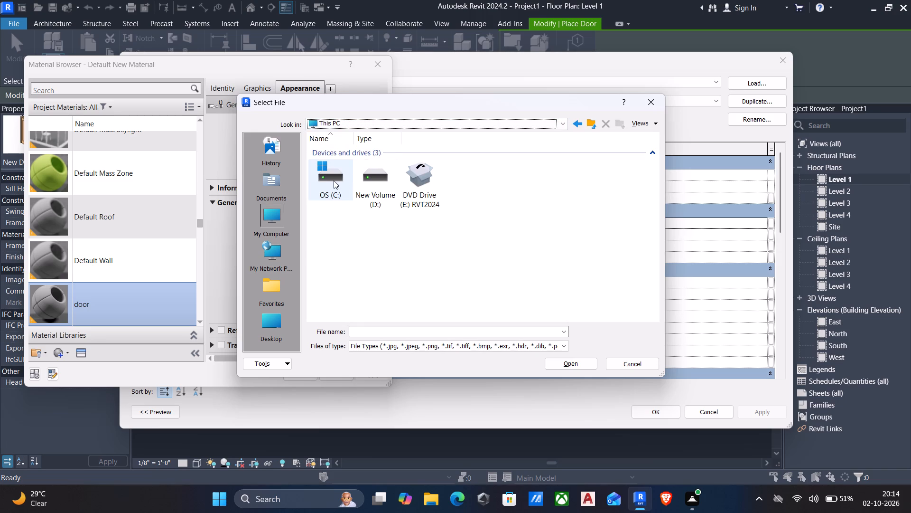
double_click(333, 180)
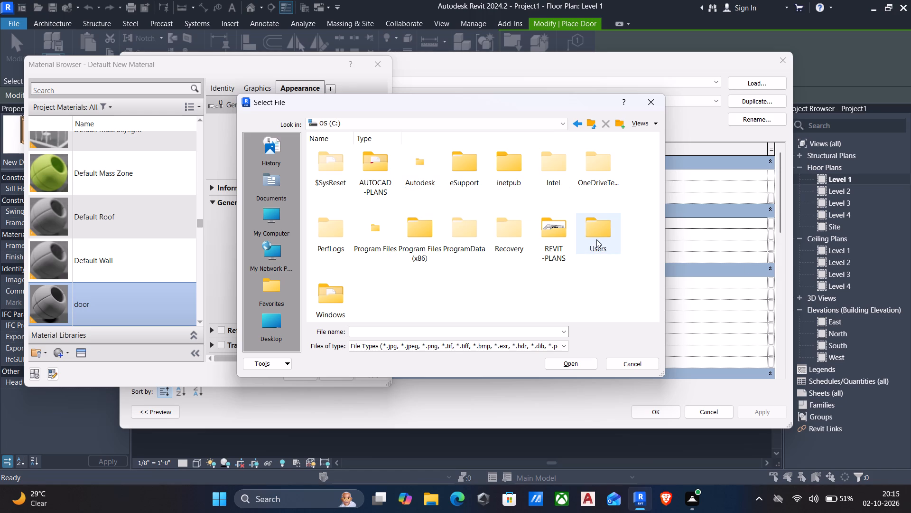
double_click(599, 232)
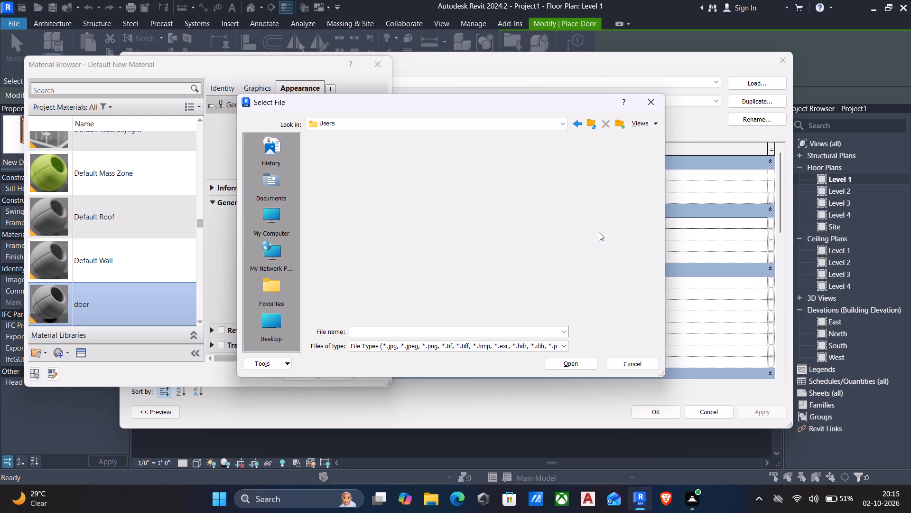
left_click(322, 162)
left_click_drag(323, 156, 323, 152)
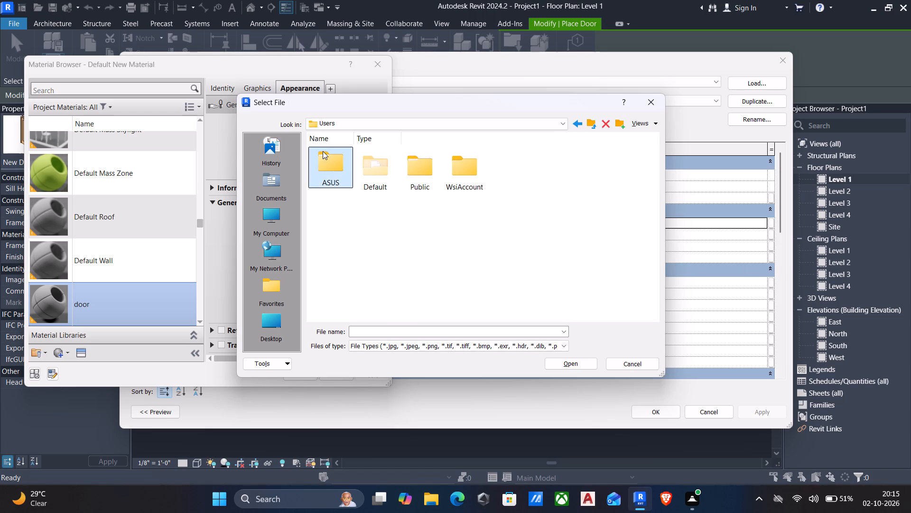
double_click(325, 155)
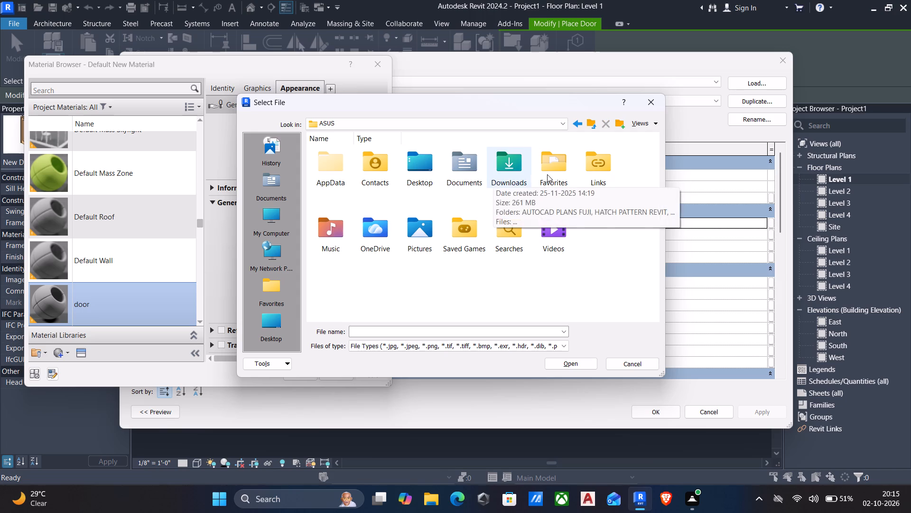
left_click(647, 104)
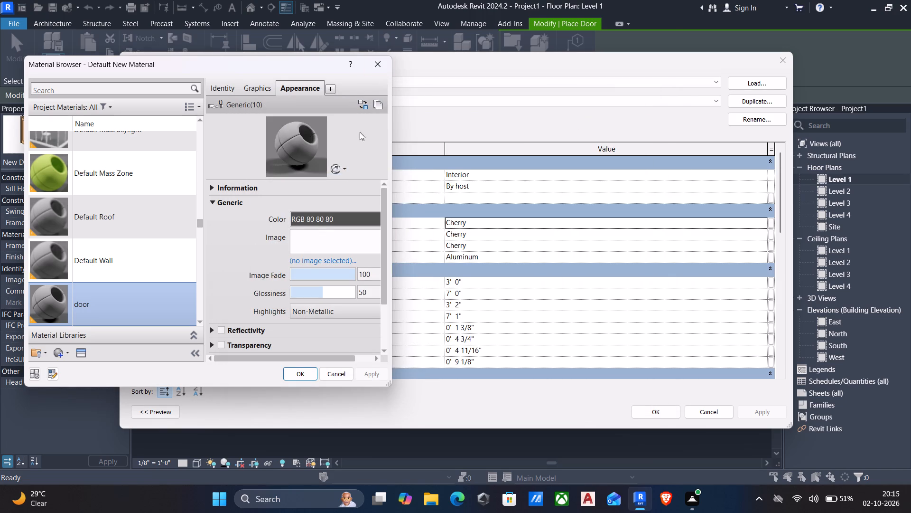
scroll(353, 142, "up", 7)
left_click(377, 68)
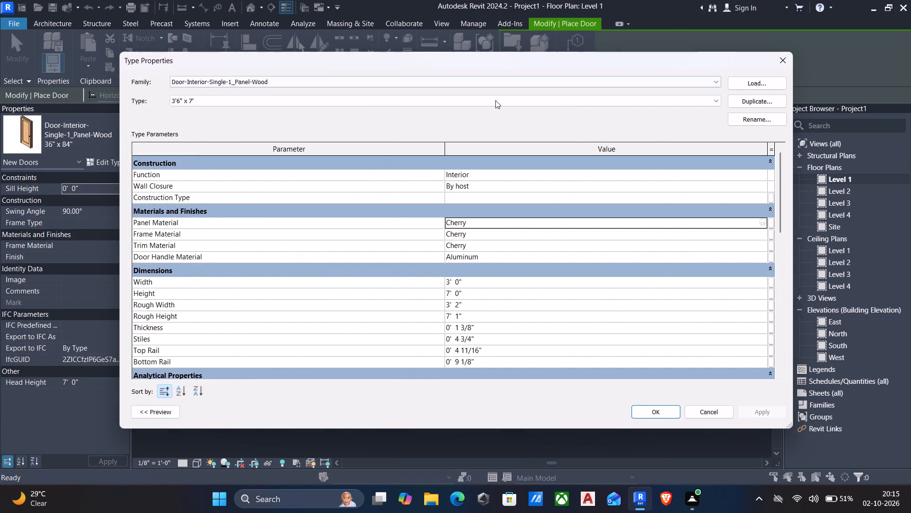
Reopen the Panel Material choice, search the project materials for door, and select the material named door.
left_click(760, 220)
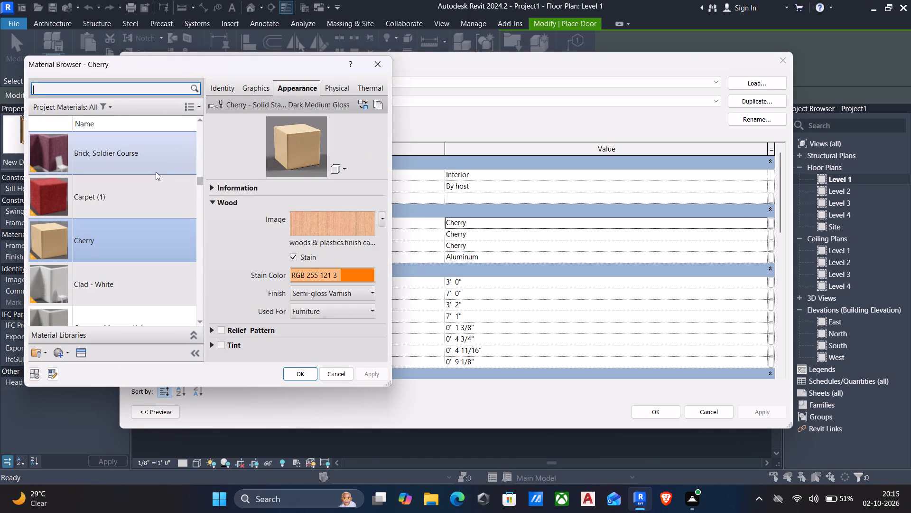
left_click(124, 93)
type("door")
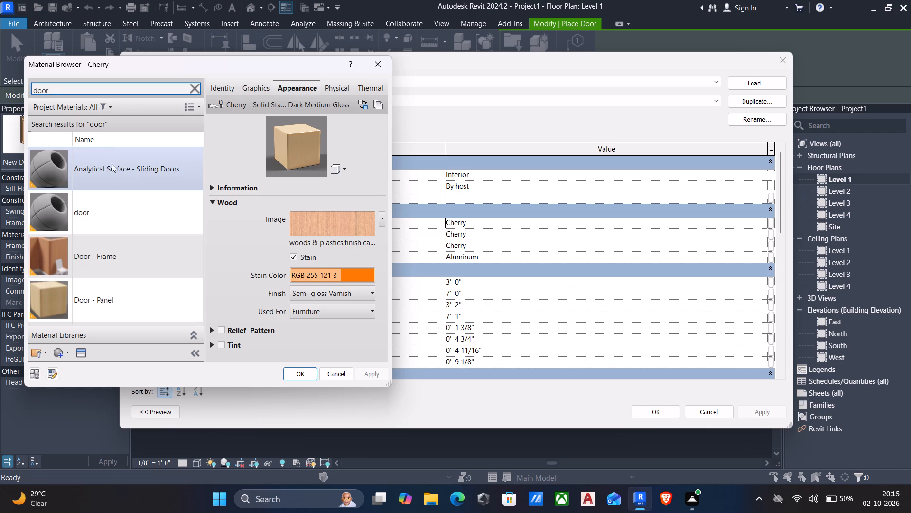
left_click(109, 215)
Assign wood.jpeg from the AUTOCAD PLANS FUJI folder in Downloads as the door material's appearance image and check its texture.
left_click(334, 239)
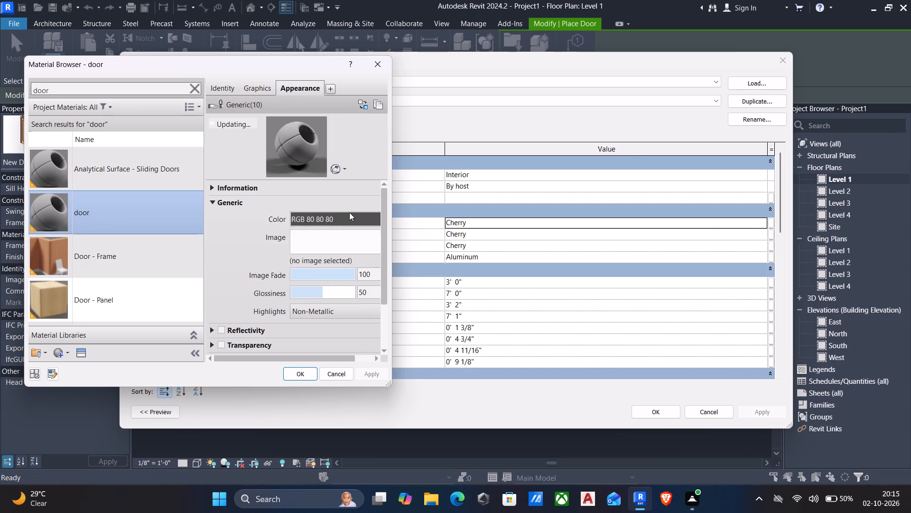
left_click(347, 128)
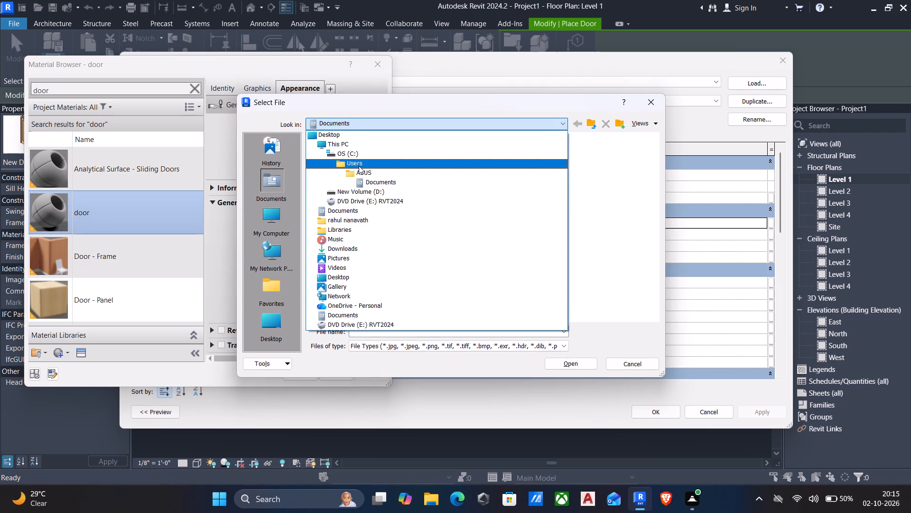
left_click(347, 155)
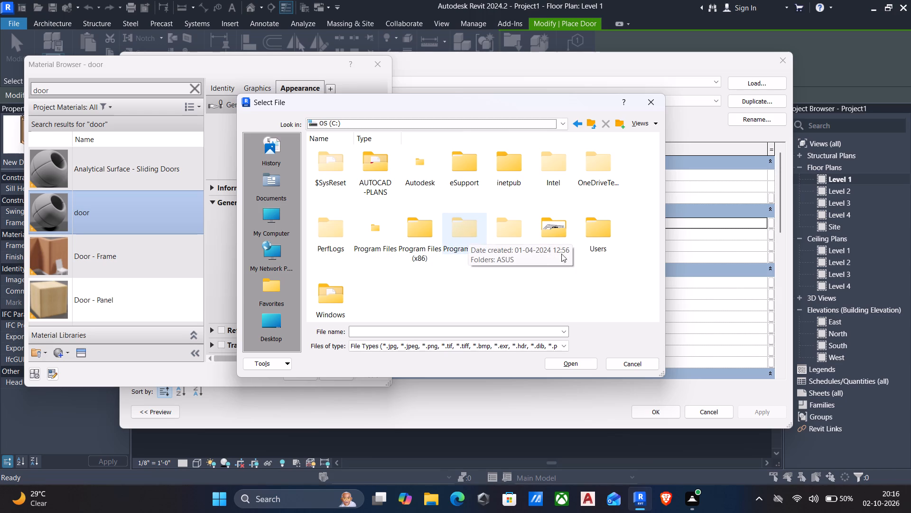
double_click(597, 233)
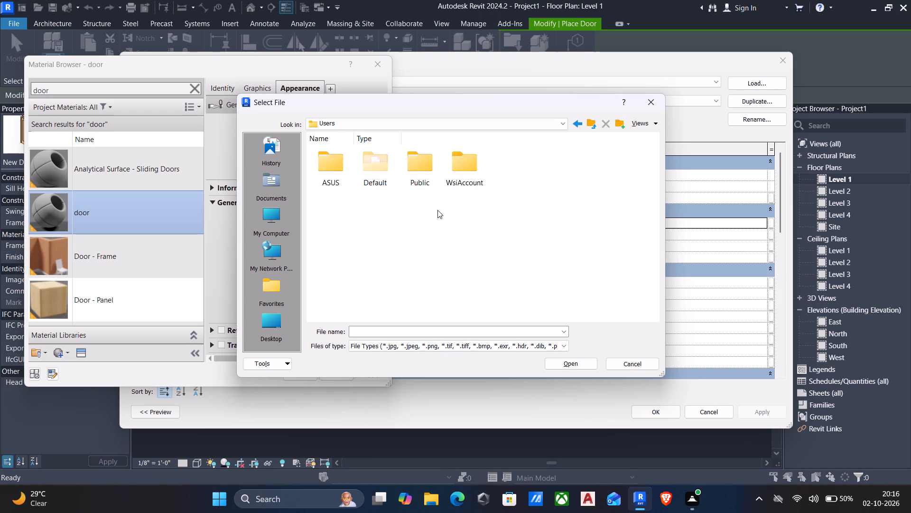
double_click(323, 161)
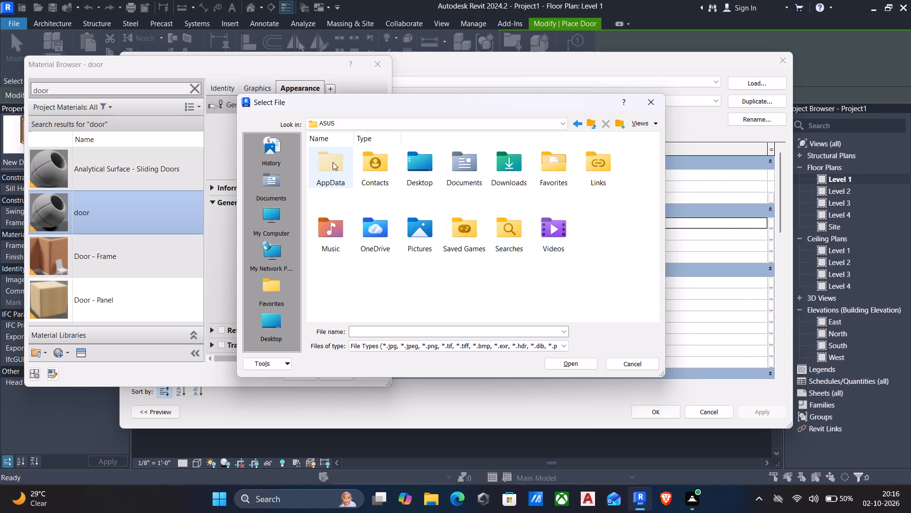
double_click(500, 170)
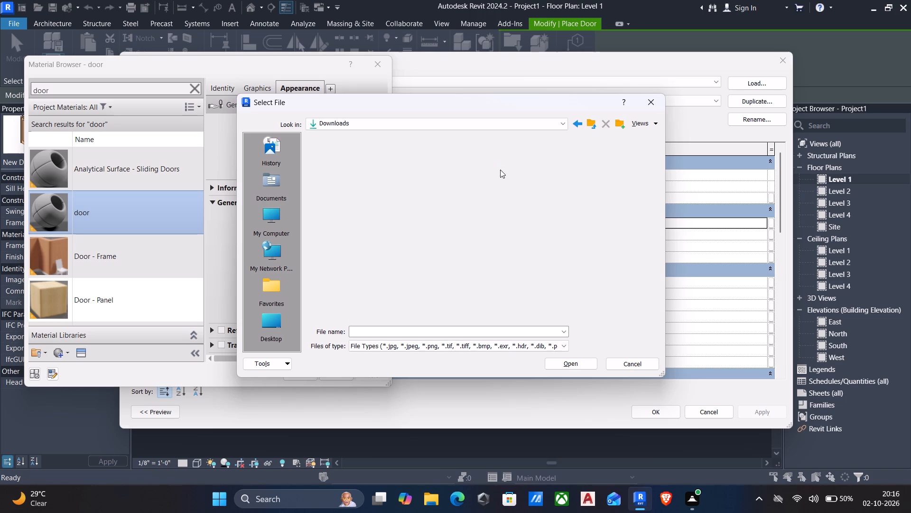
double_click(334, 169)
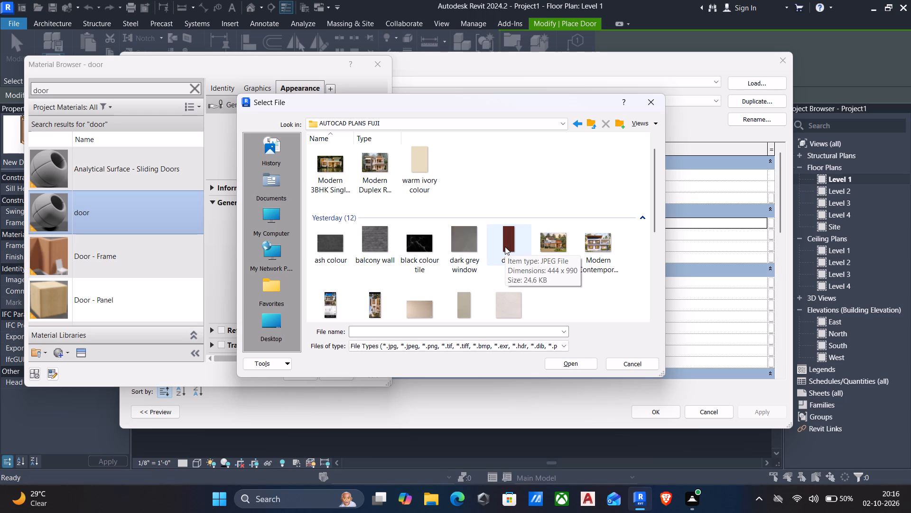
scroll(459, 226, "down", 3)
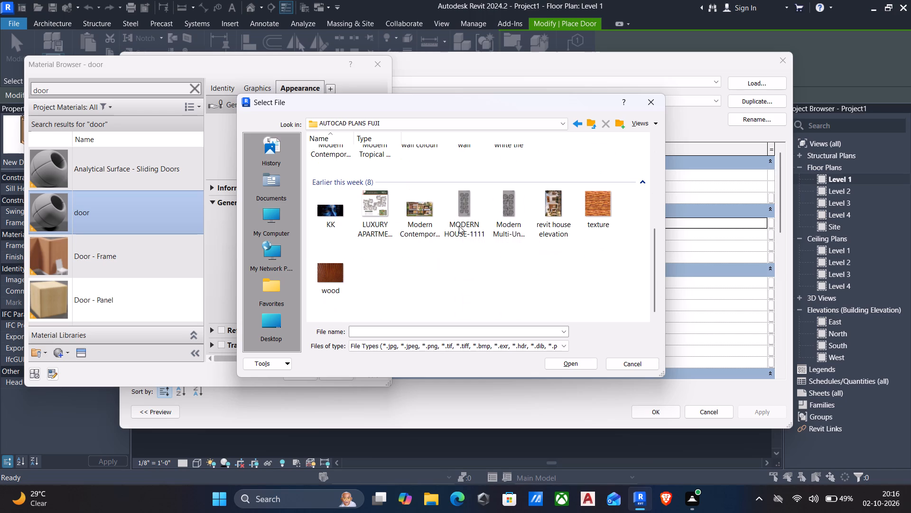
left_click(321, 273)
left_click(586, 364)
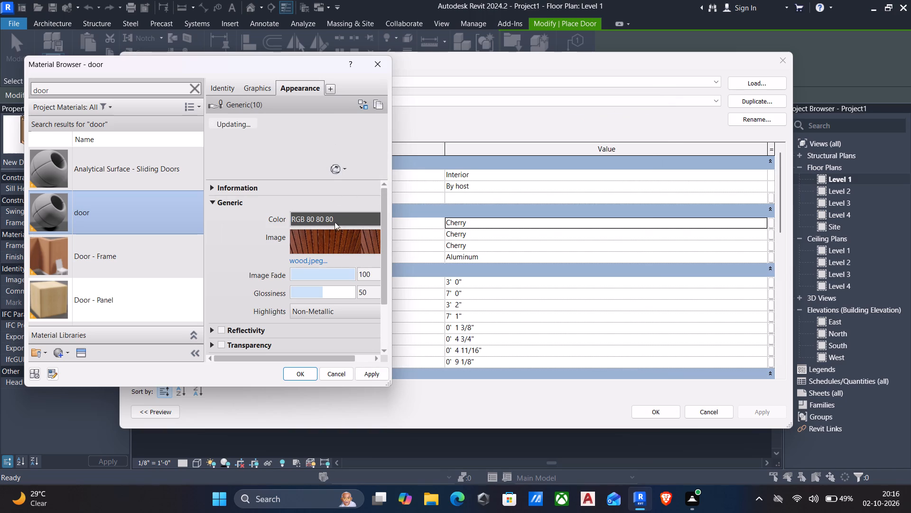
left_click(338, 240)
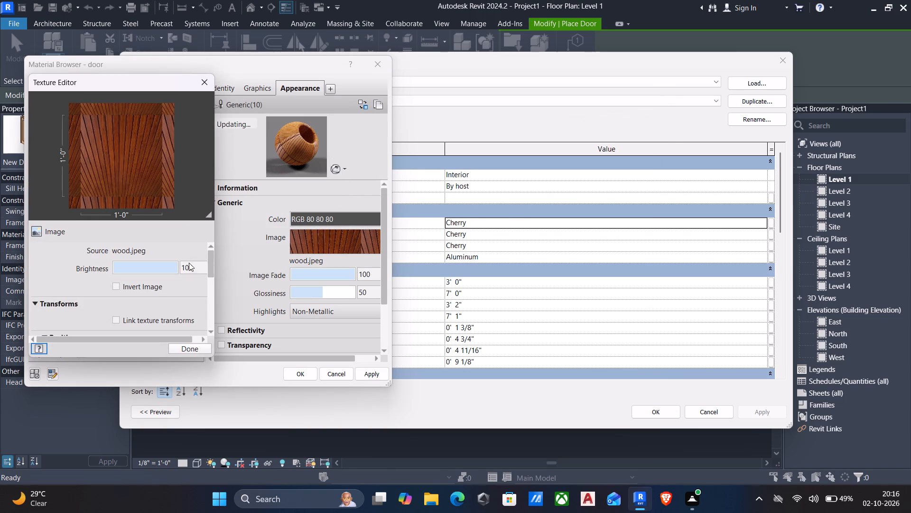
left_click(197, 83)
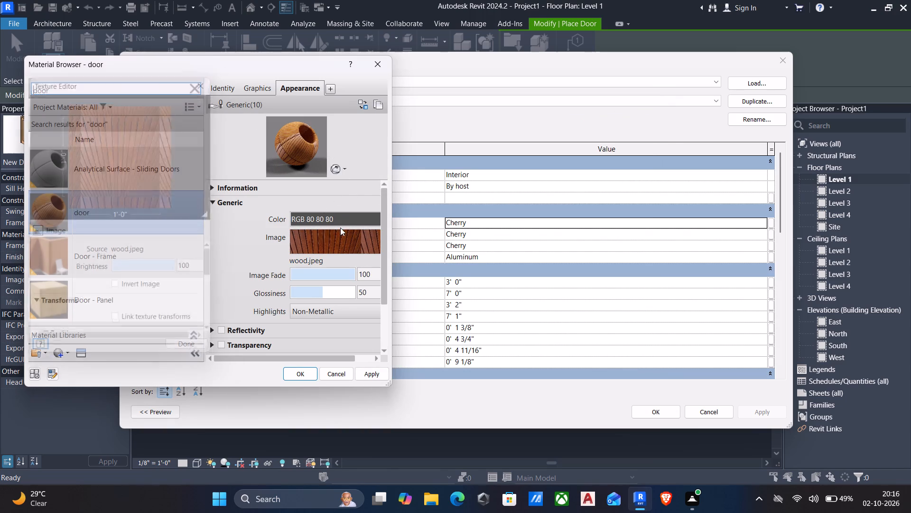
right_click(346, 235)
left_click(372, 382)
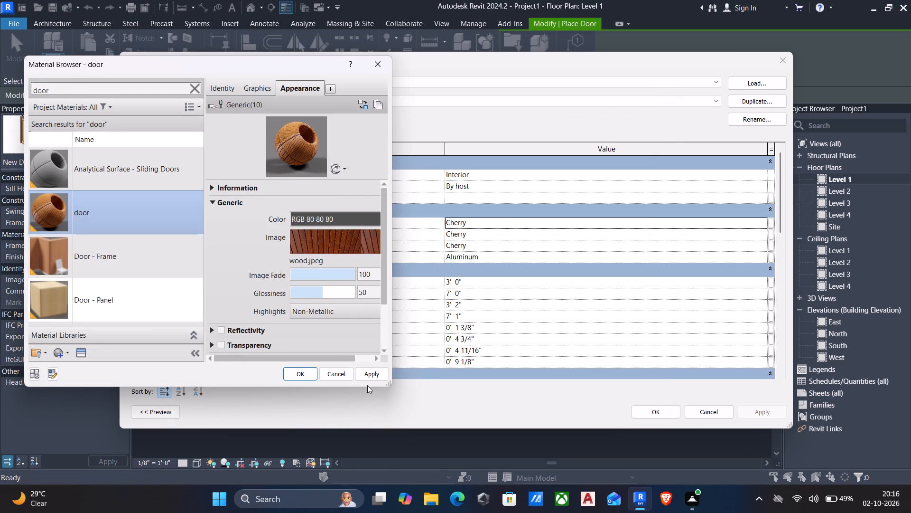
Use door.jpeg from the AUTOCAD PLANS FUJI folder as the door material's appearance image.
left_click(322, 244)
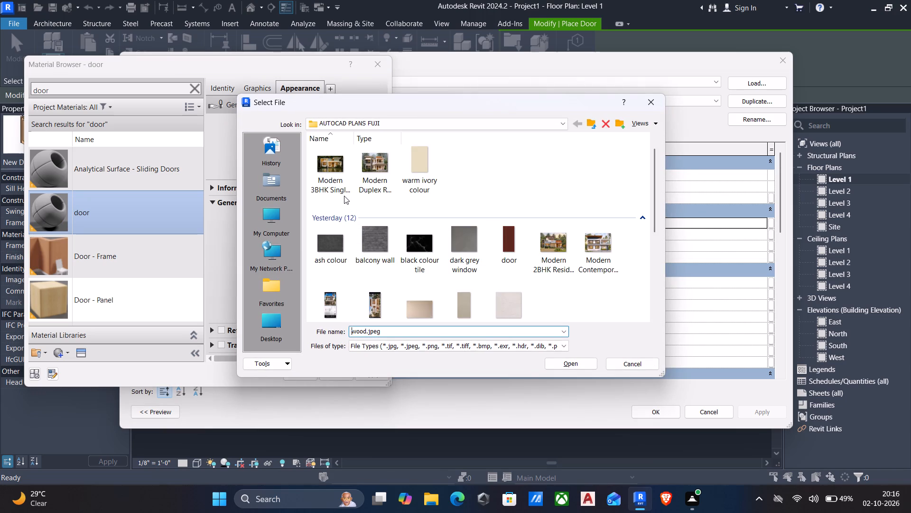
scroll(501, 180, "down", 3)
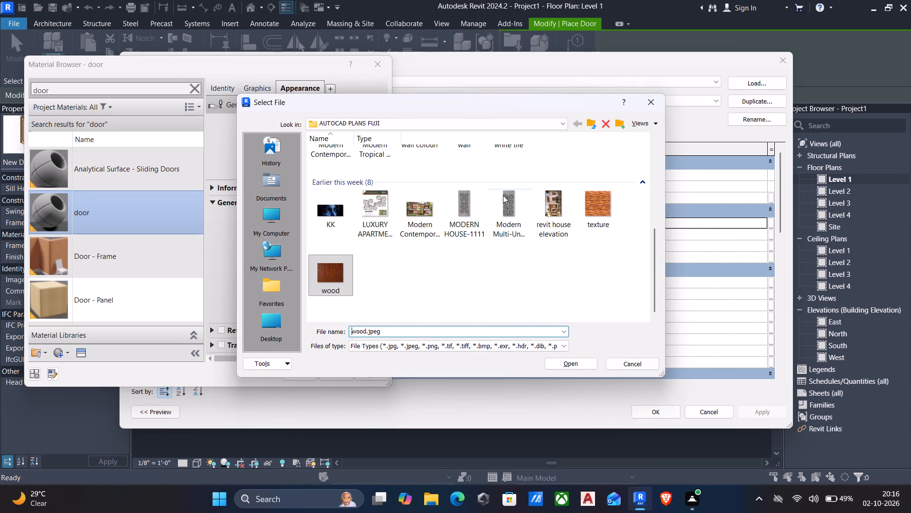
scroll(455, 285, "up", 4)
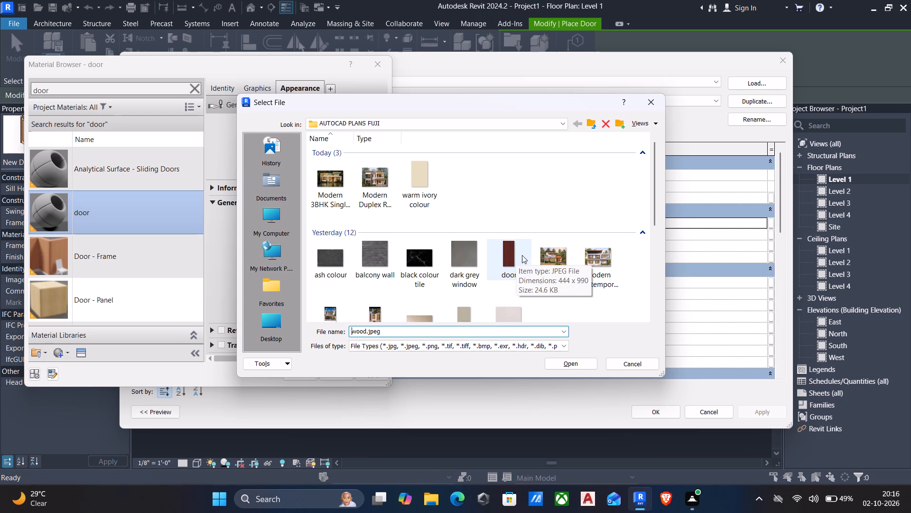
left_click(515, 259)
left_click(564, 361)
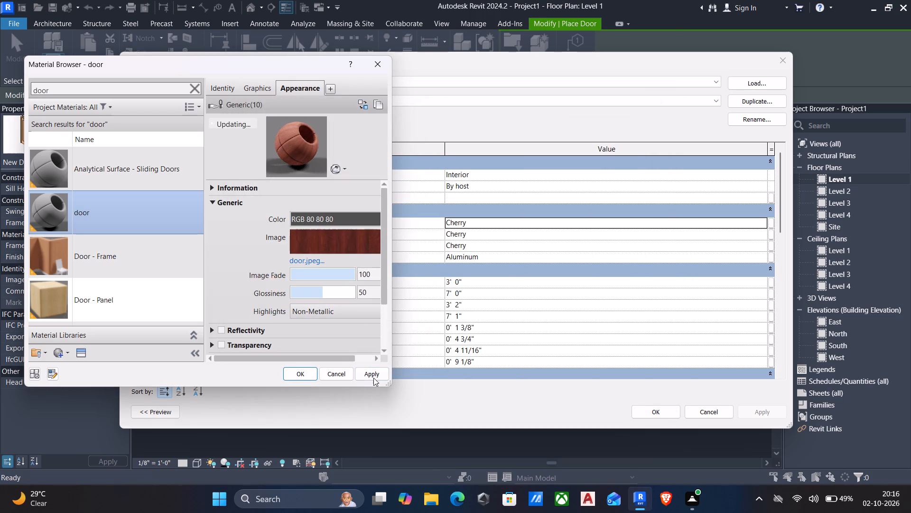
Apply the door material's appearance changes and assign the material as the type's Panel Material.
left_click(374, 370)
left_click(308, 376)
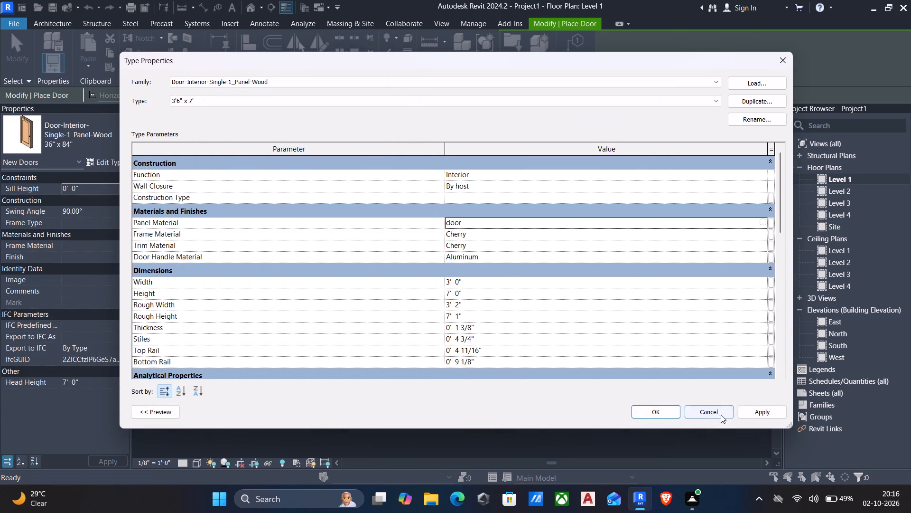
Search the project materials for door and assign the material named door as the type's Frame Material.
left_click(760, 236)
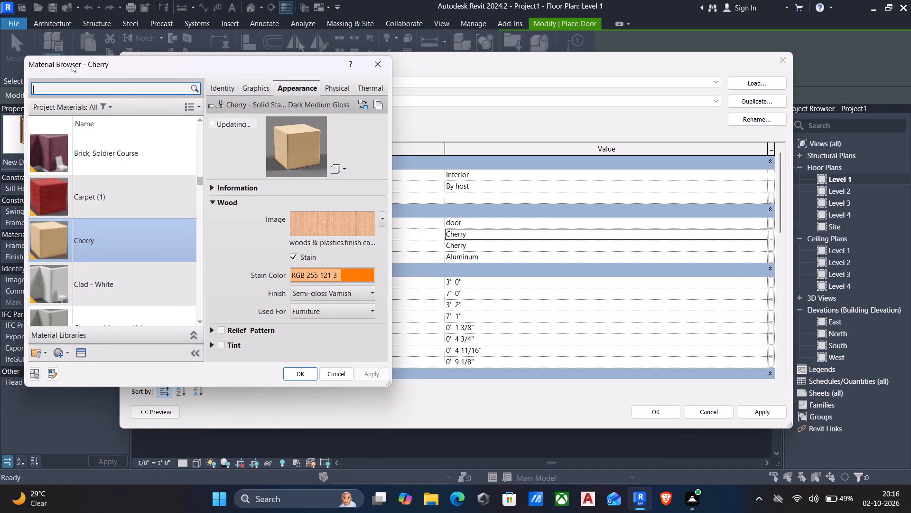
left_click(94, 88)
type("door")
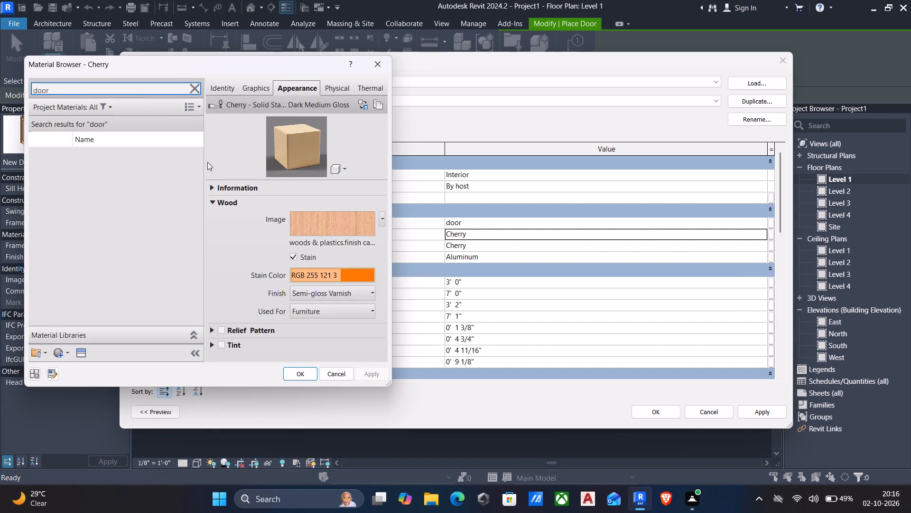
left_click(133, 217)
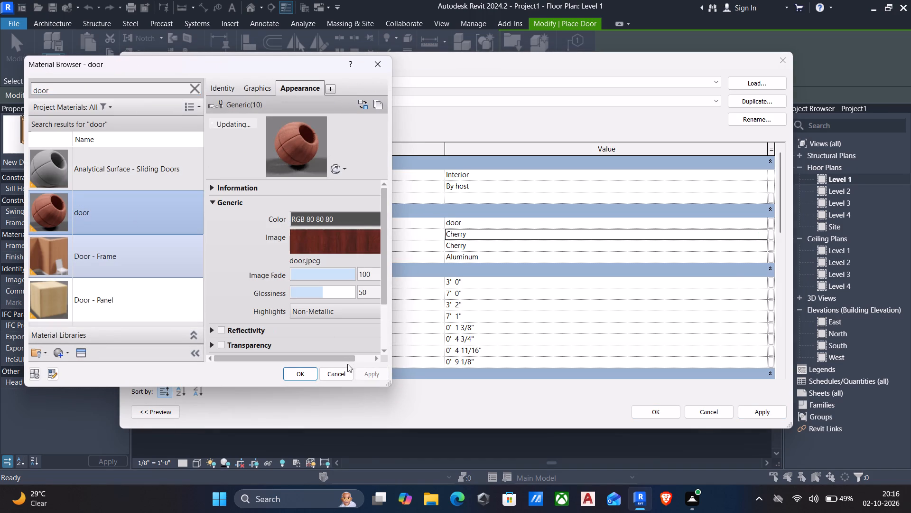
left_click(289, 370)
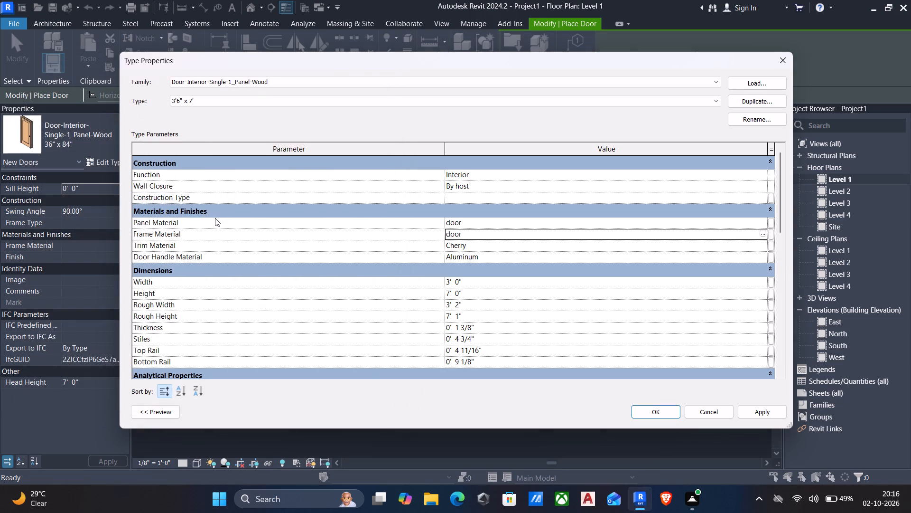
Assign the material named door as the Trim Material as well and accept the 3'6" x 7' type properties.
left_click(765, 247)
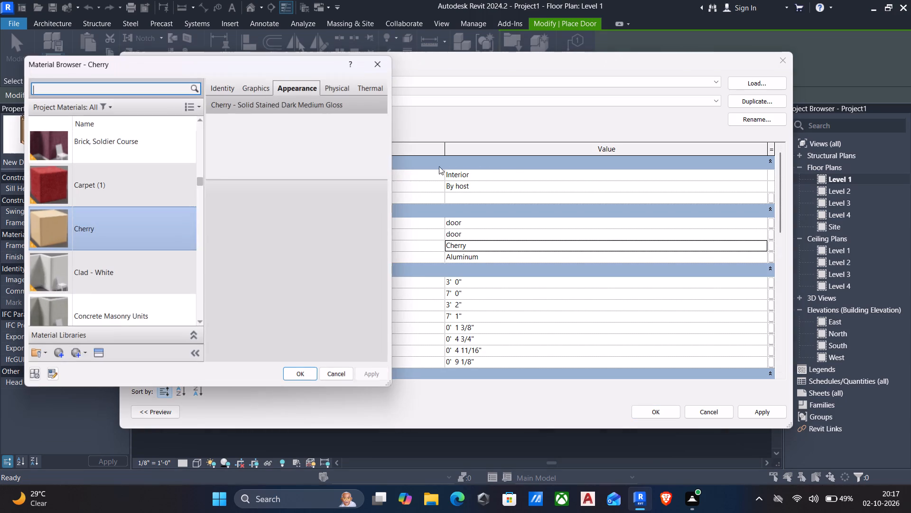
left_click(167, 91)
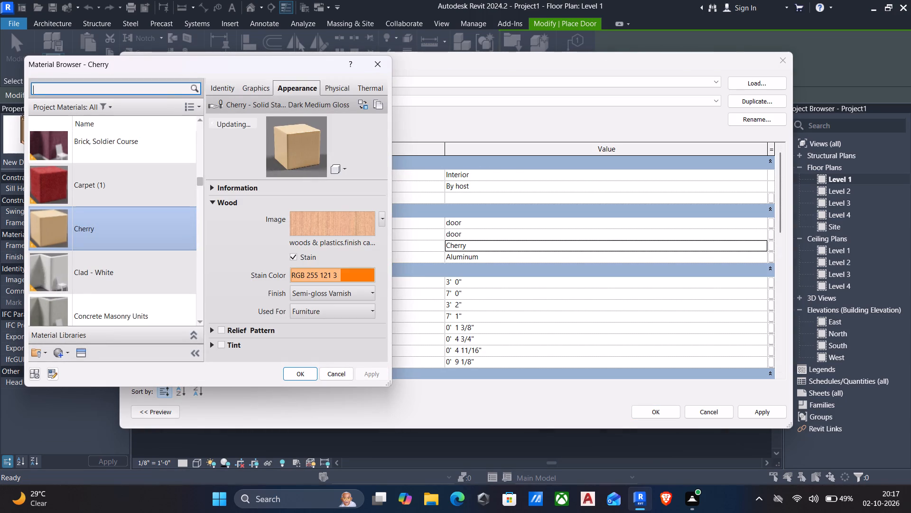
key("d")
type("oor")
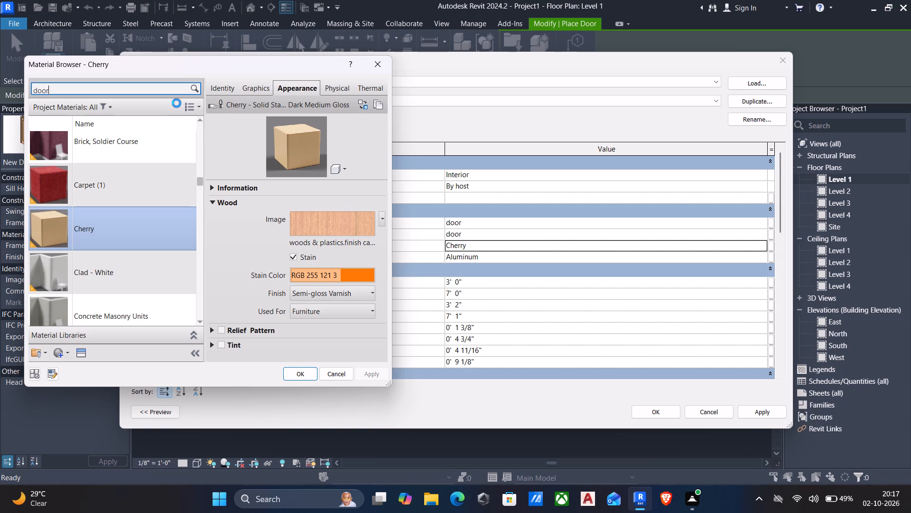
left_click(122, 216)
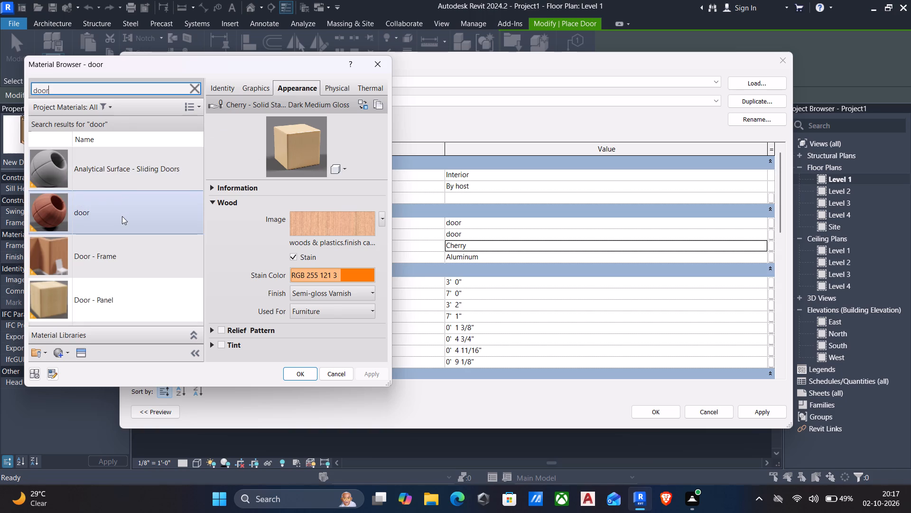
left_click(295, 370)
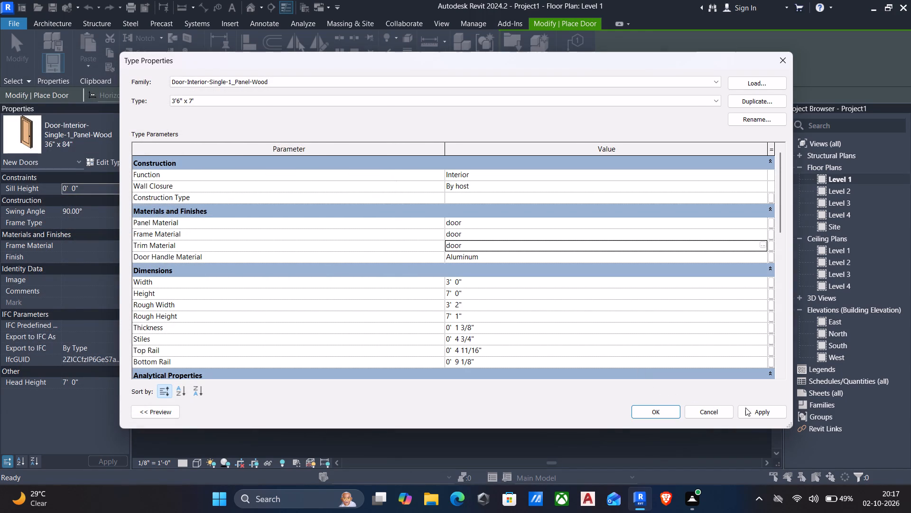
left_click(756, 410)
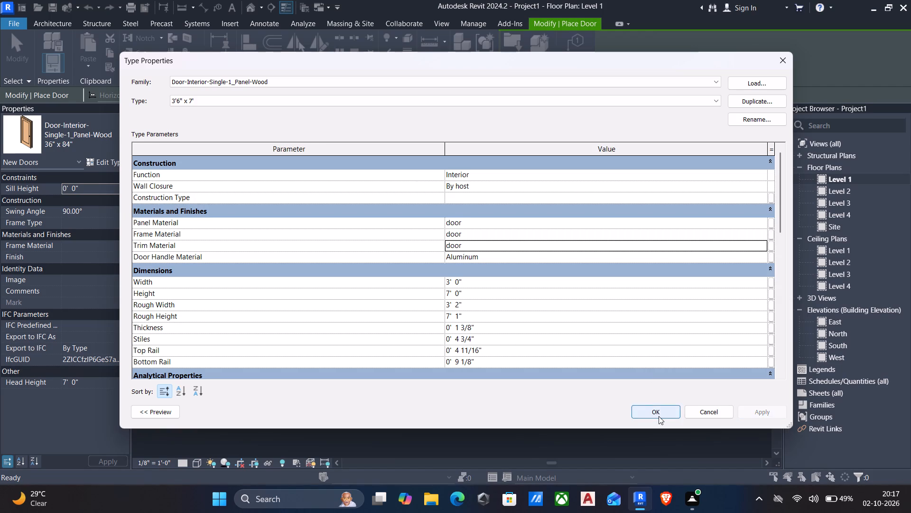
left_click(659, 416)
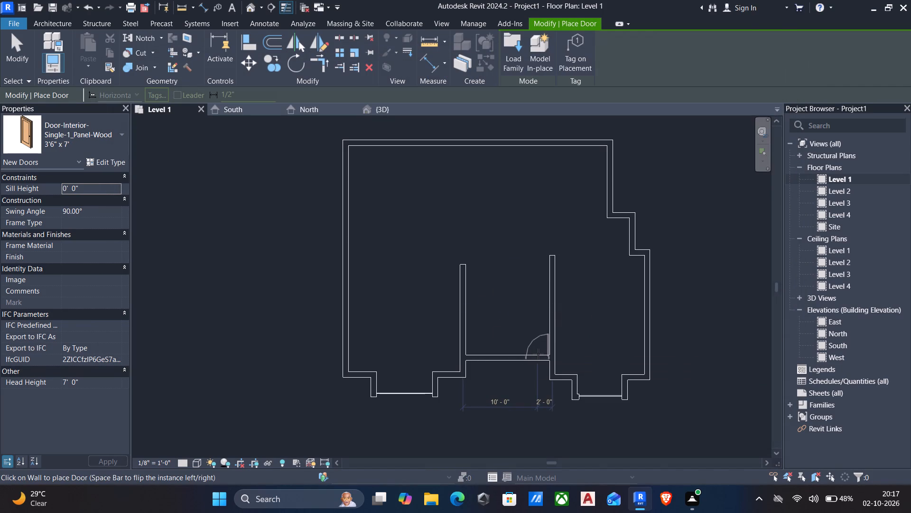
Place the 3'6" x 7' door in the recessed south wall, 2'-6" from the eastern side wall and swinging inward.
left_click(532, 356)
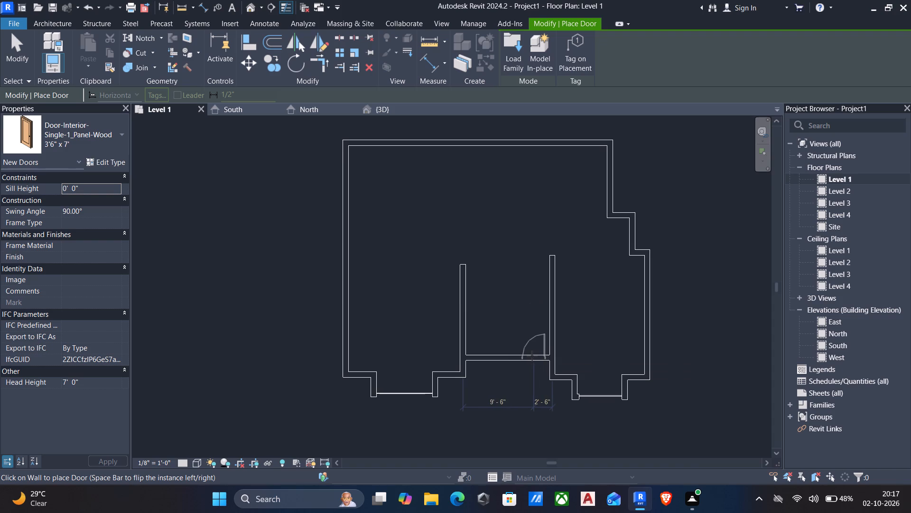
key("Escape")
key("Escape")
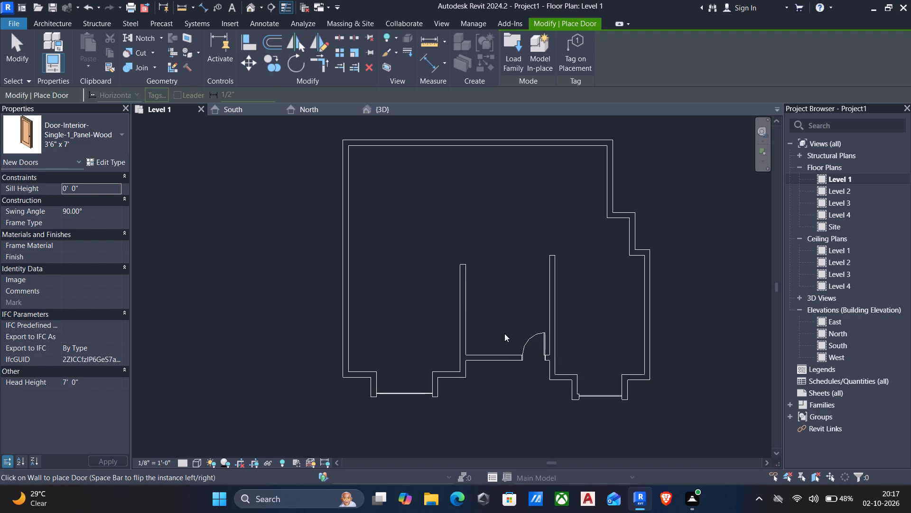
Nudge the placed door east along its wall until it is 2'-0" from the eastern side wall.
left_click(526, 335)
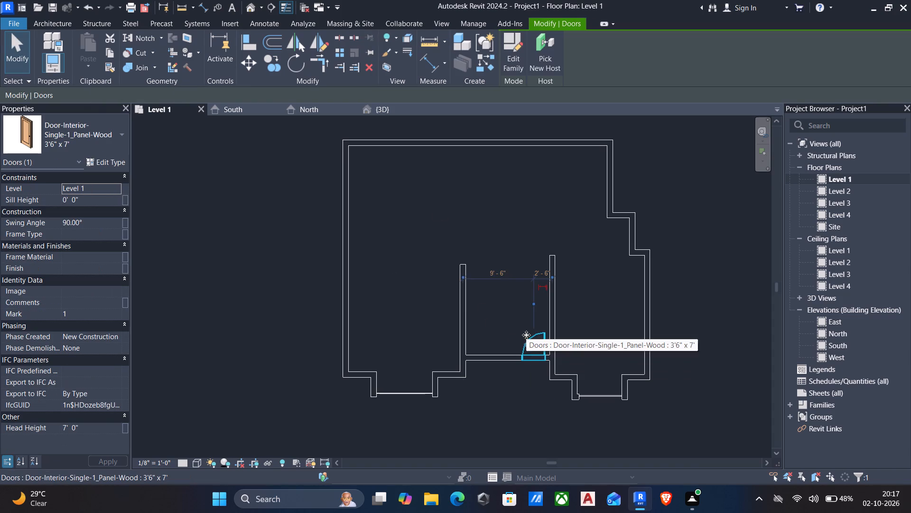
key("Right")
scroll(501, 381, "up", 3)
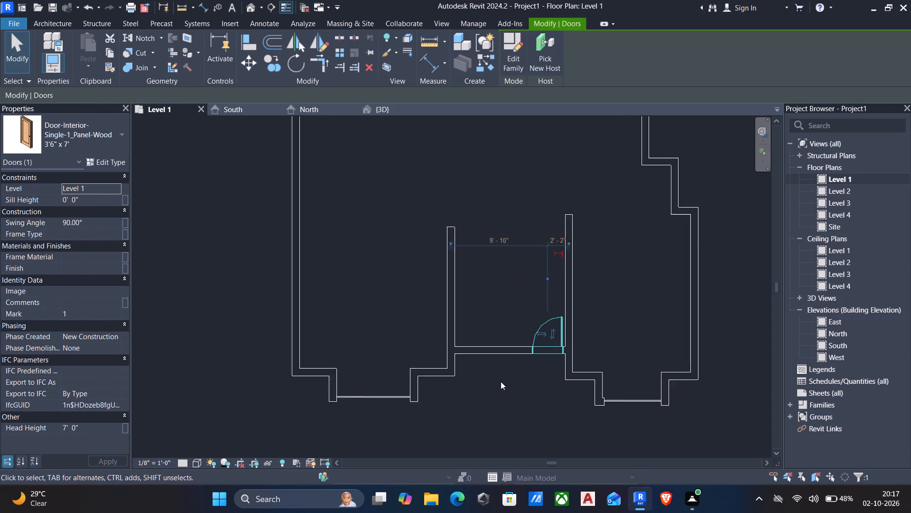
scroll(501, 381, "up", 1)
key("Right")
scroll(527, 357, "up", 5)
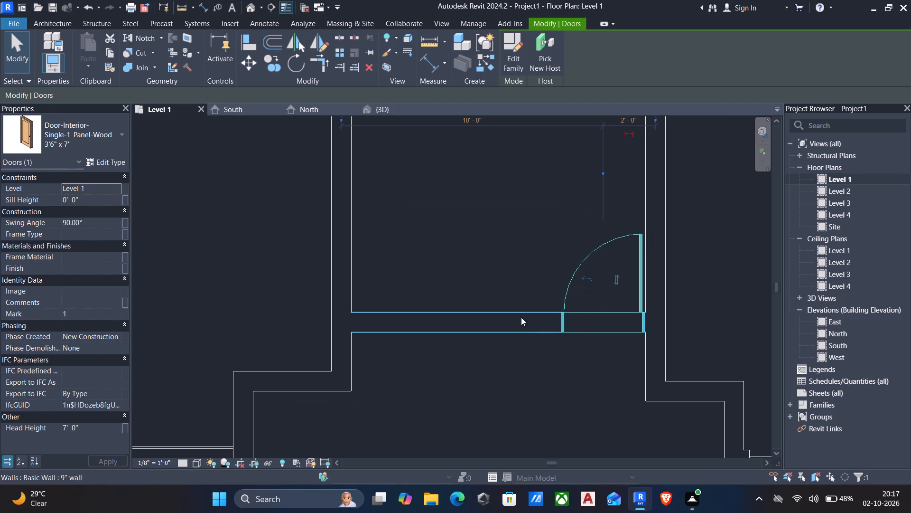
scroll(517, 305, "down", 5)
key("Escape")
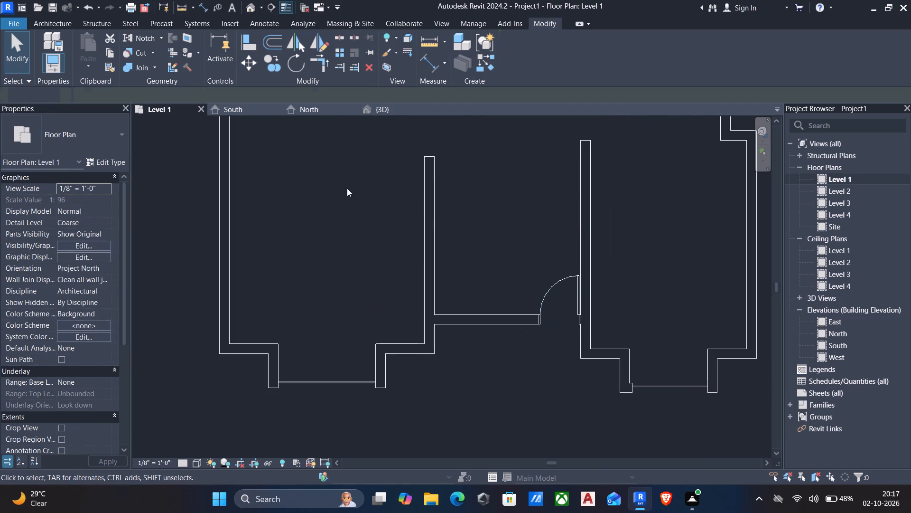
Draw a 4'-0" long Curtain Wall 1 up to Level 3 inside the recessed south wall, west of the door.
type("wa")
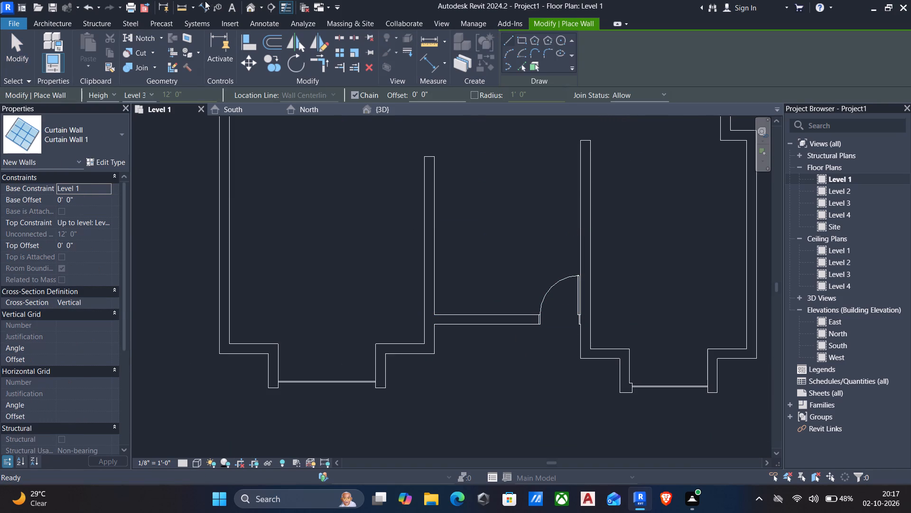
scroll(511, 320, "up", 2)
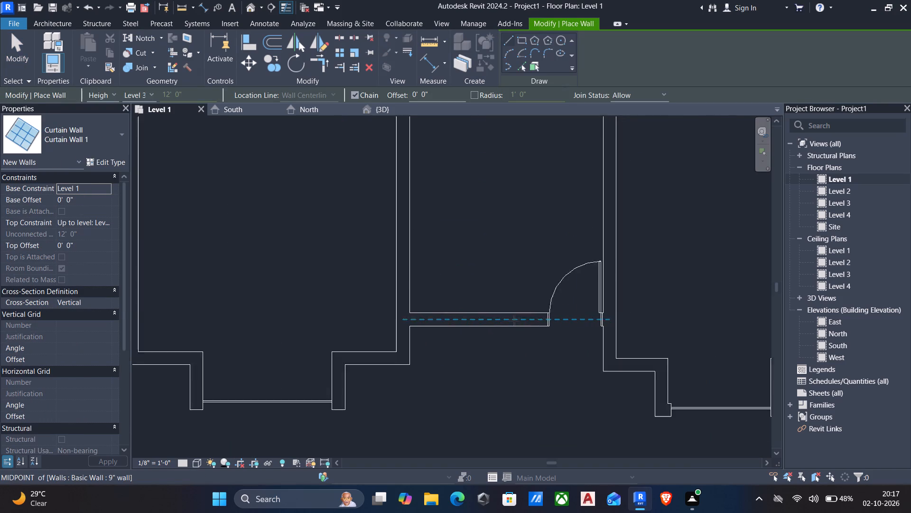
scroll(514, 320, "up", 6)
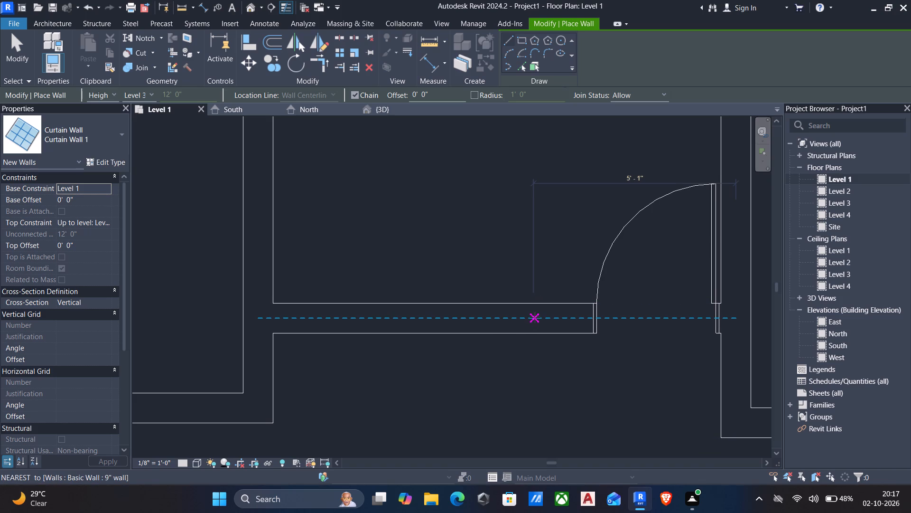
left_click_drag(527, 319, 514, 313)
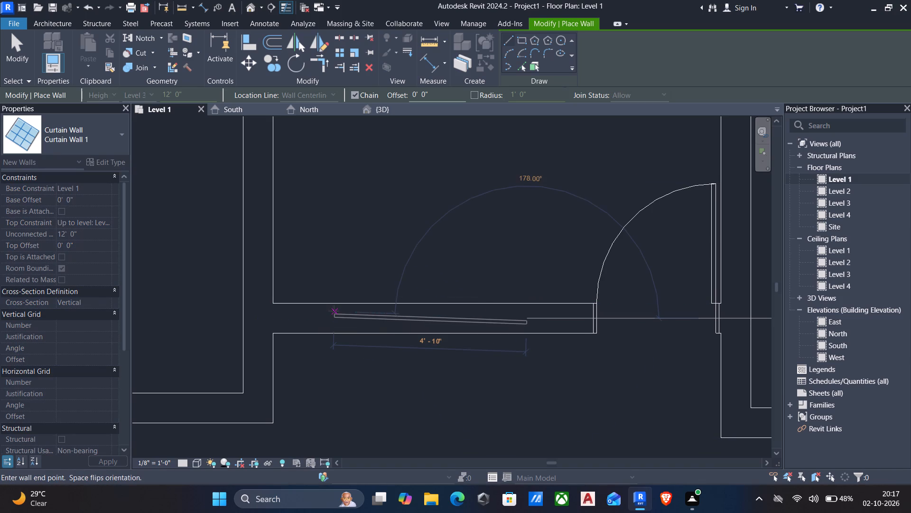
key("Escape")
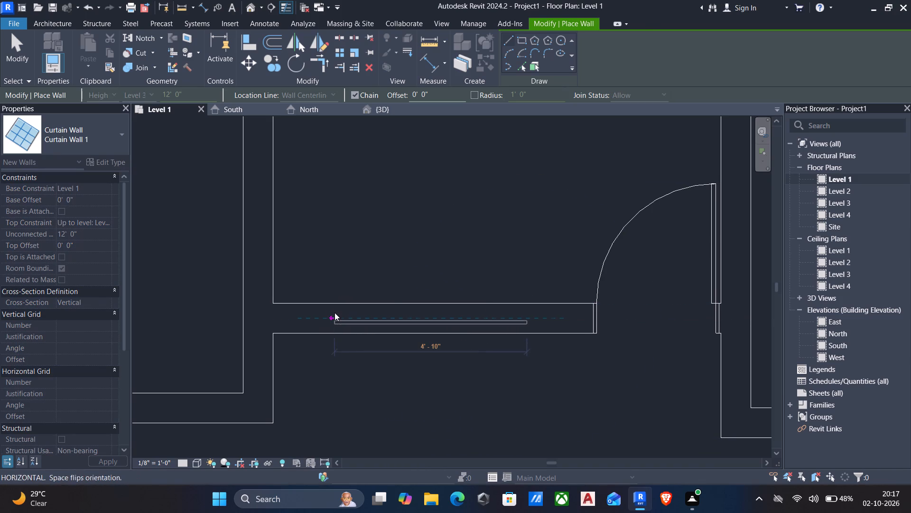
left_click(339, 319)
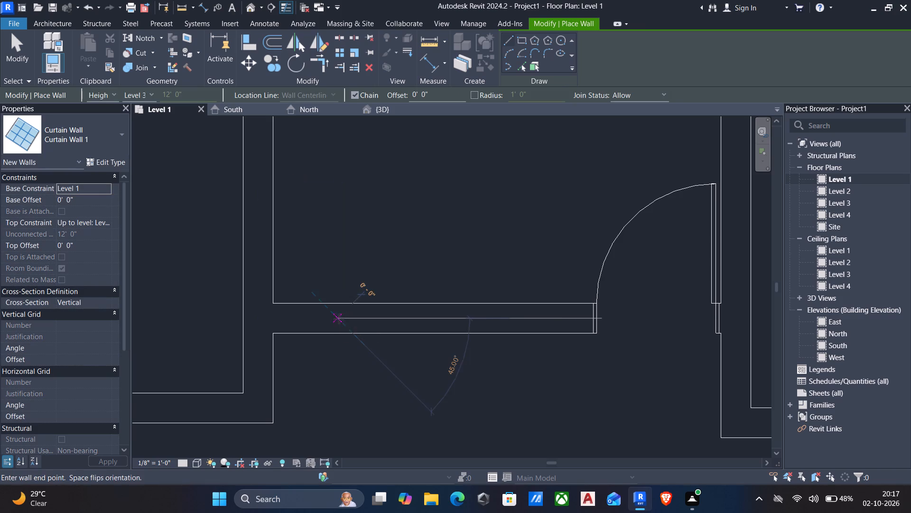
left_click(492, 323)
key("Escape")
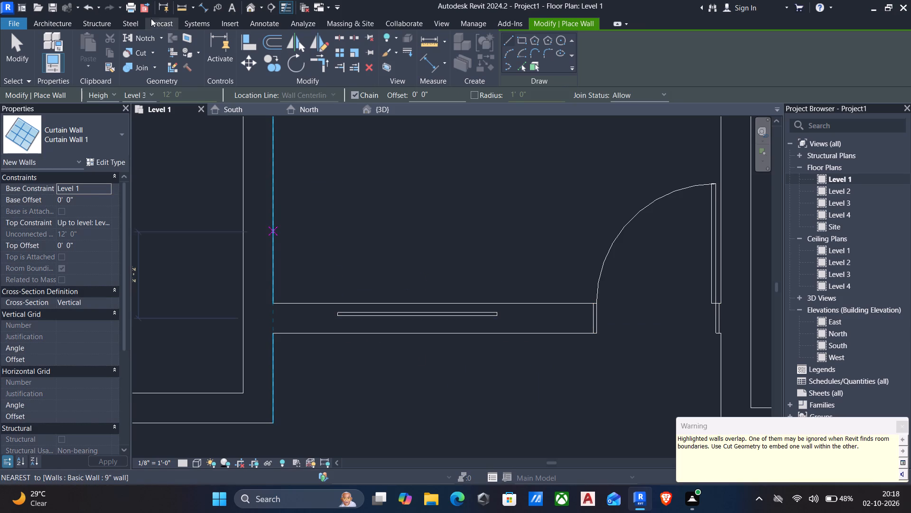
Cut the 9" recessed south wall with the new curtain wall using Cut Geometry.
left_click(136, 49)
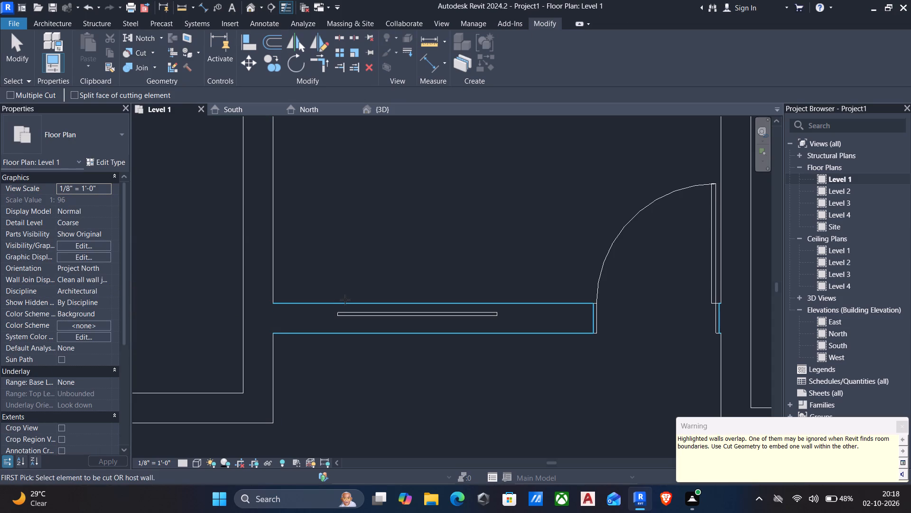
left_click(345, 300)
left_click(382, 315)
key("Escape")
Examine the Level 1 plan around the new glazing and door and across the whole building outline.
scroll(382, 248, "down", 5)
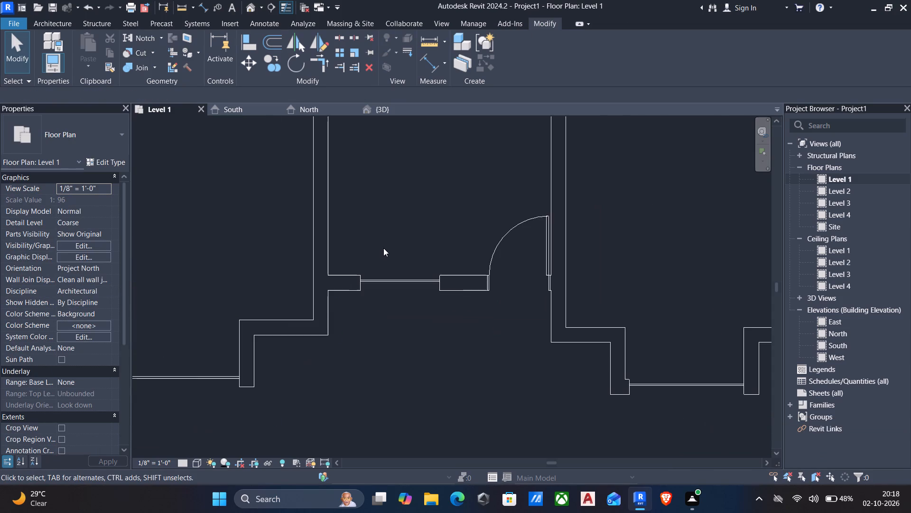
middle_click_drag(392, 233, 394, 318)
scroll(387, 246, "down", 1)
scroll(395, 313, "down", 5)
middle_click_drag(399, 276, 393, 307)
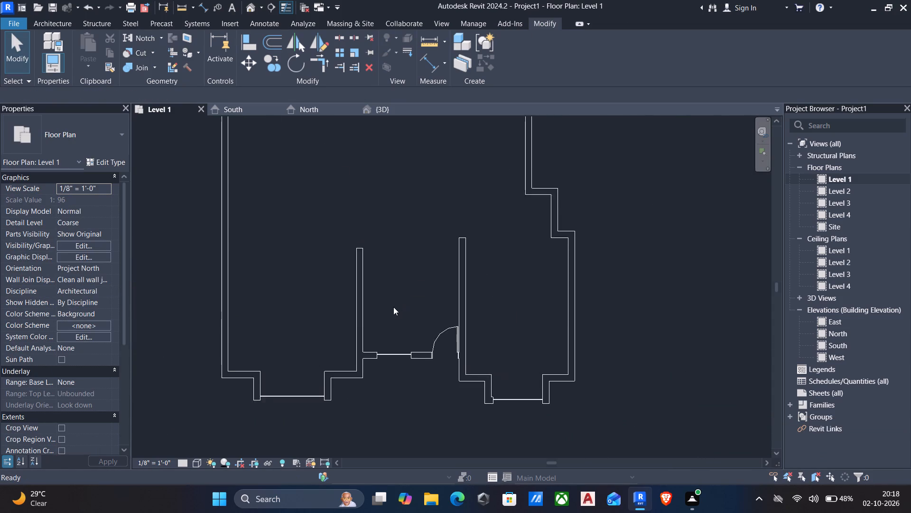
scroll(393, 307, "up", 2)
scroll(397, 304, "down", 1)
middle_click_drag(391, 298, 390, 318)
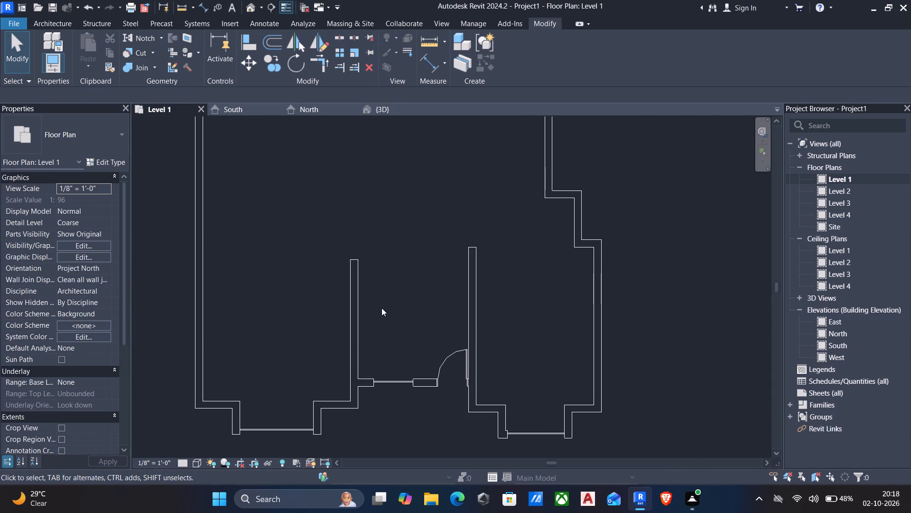
scroll(389, 304, "down", 1)
middle_click_drag(402, 280, 407, 333)
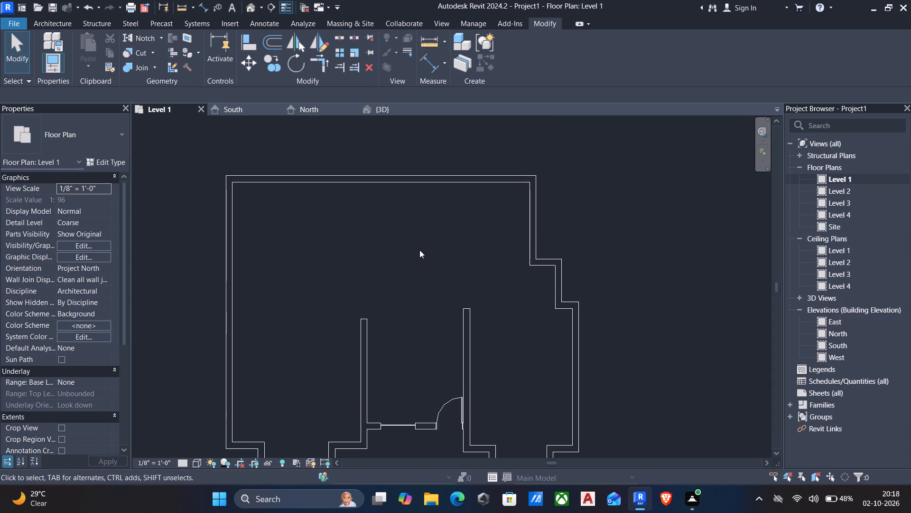
middle_click_drag(419, 250, 416, 275)
scroll(409, 262, "down", 3)
middle_click_drag(409, 262, 410, 241)
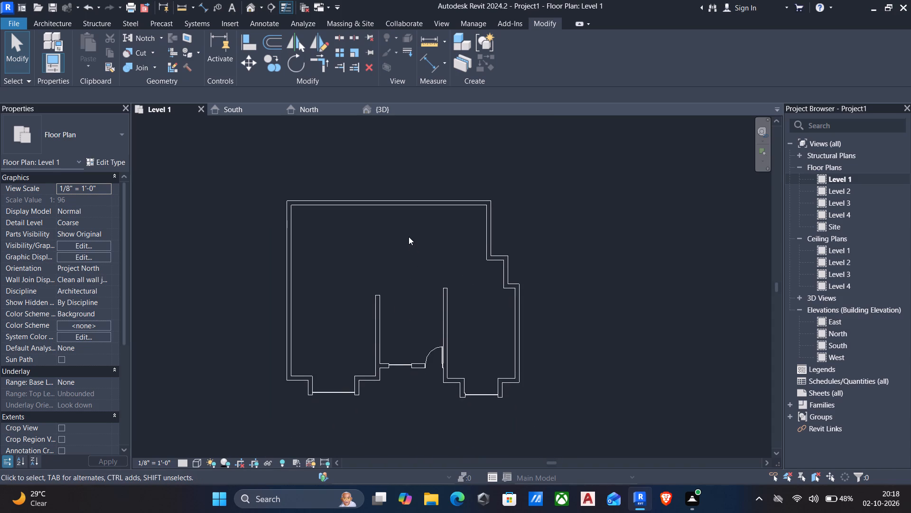
key("Escape")
Examine the south facade in the 3D view, checking the curtain-walled openings and the entrance door.
left_click(395, 110)
scroll(389, 285, "down", 4)
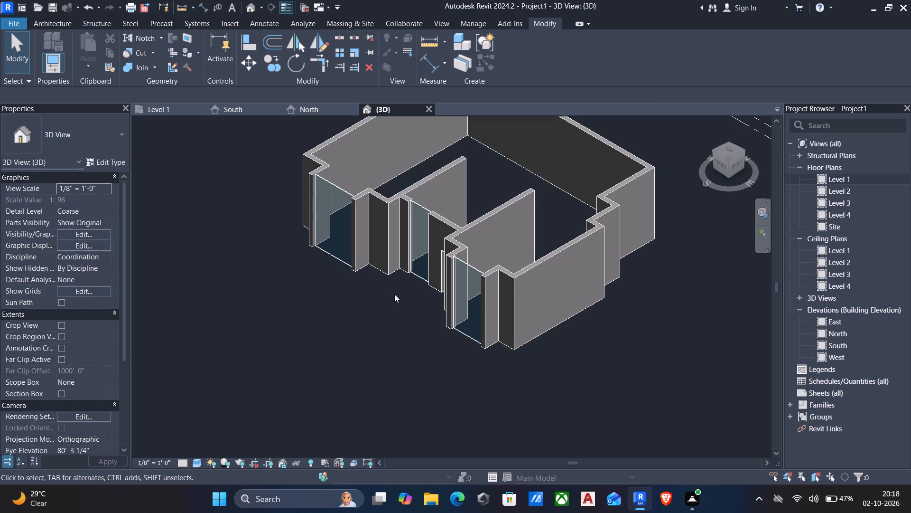
middle_click_drag(400, 302, 452, 288, "shift")
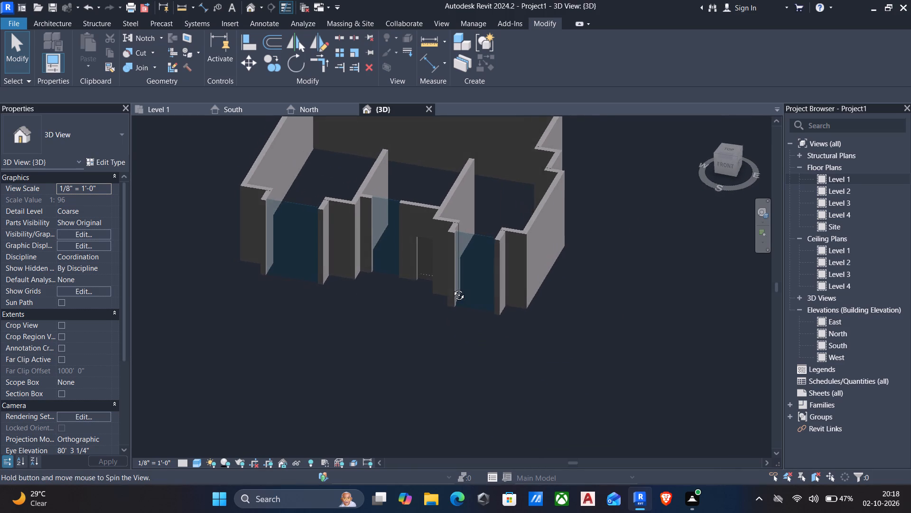
middle_click_drag(452, 288, 474, 212, "shift")
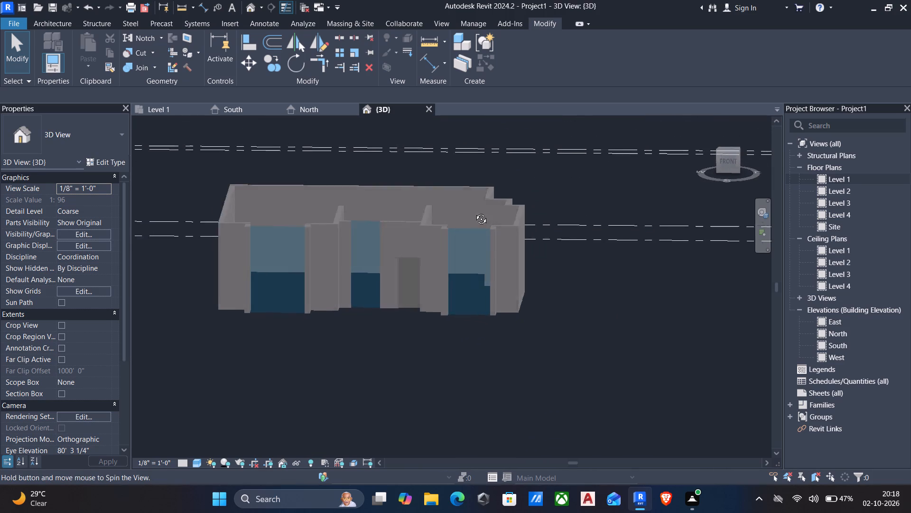
middle_click_drag(474, 212, 472, 213, "shift")
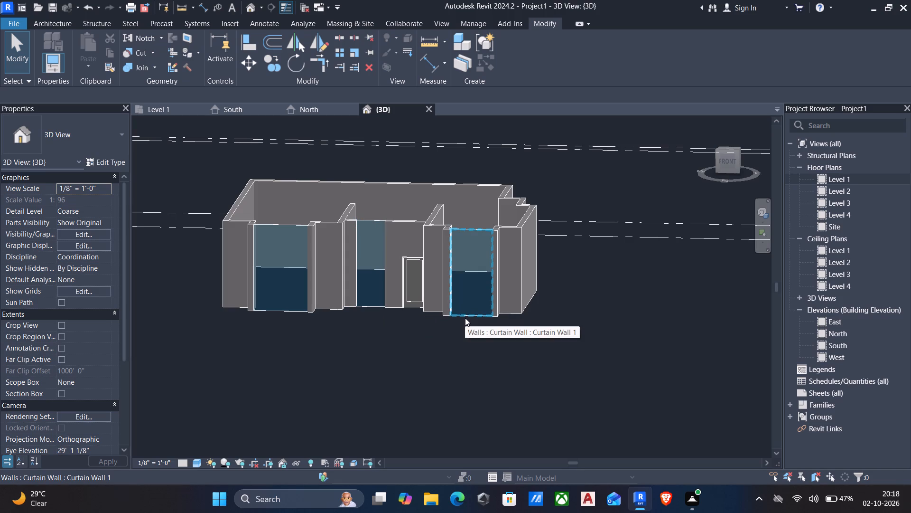
scroll(465, 318, "up", 4)
middle_click_drag(466, 332, 469, 352)
scroll(470, 352, "down", 1)
middle_click_drag(470, 353, 488, 361)
scroll(488, 361, "down", 4)
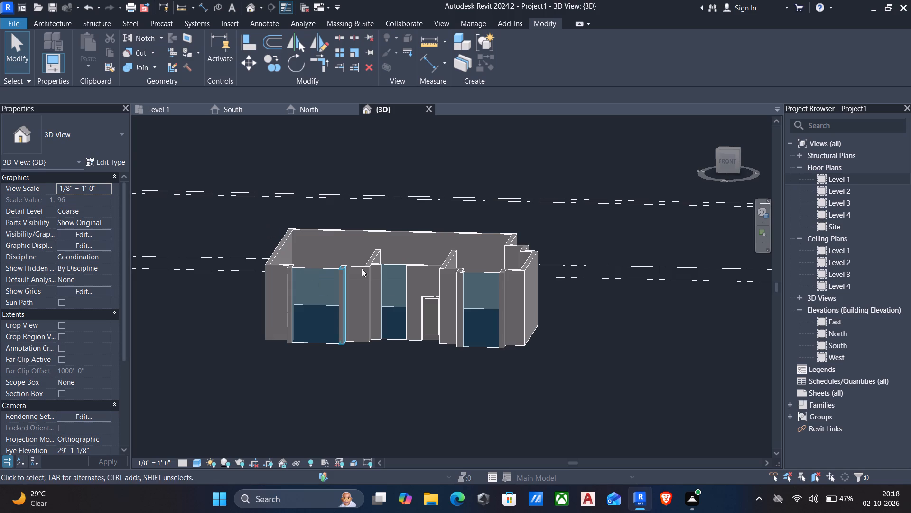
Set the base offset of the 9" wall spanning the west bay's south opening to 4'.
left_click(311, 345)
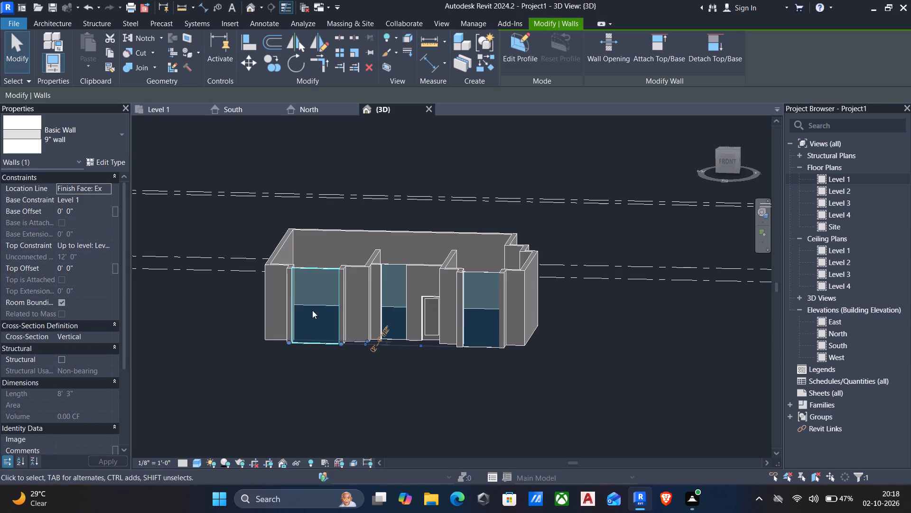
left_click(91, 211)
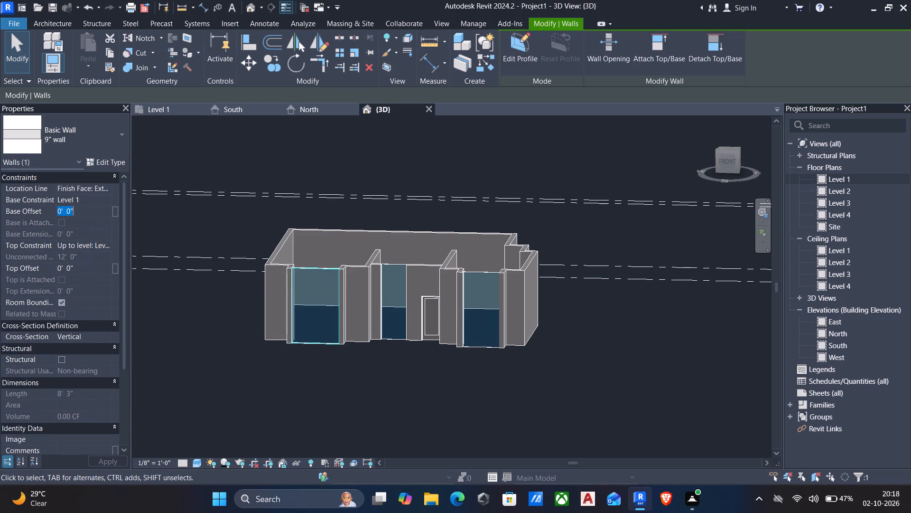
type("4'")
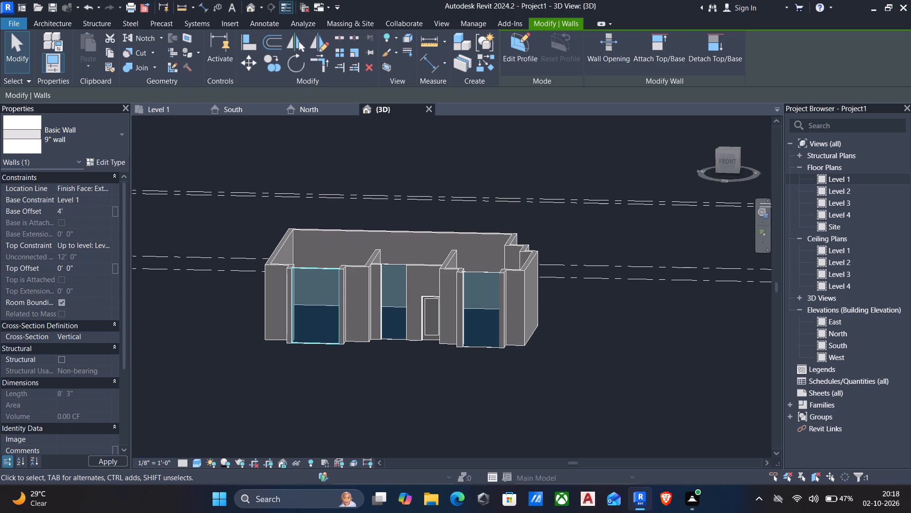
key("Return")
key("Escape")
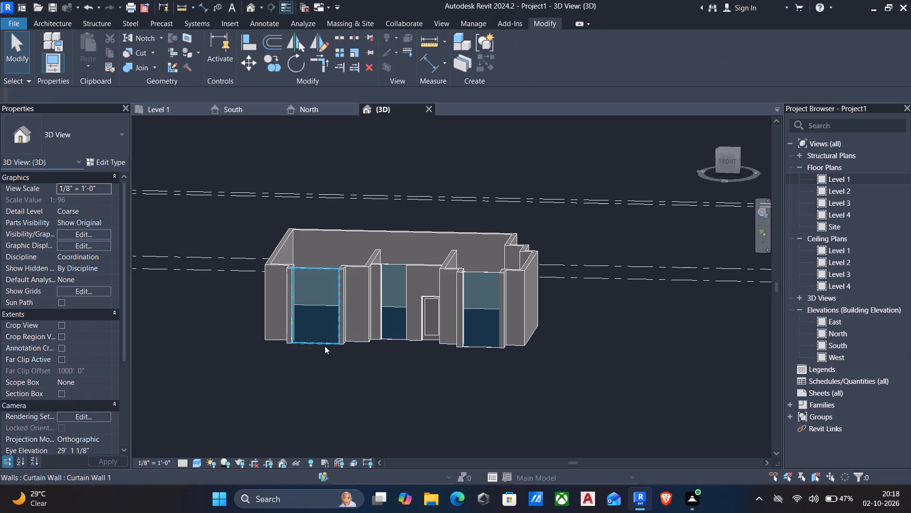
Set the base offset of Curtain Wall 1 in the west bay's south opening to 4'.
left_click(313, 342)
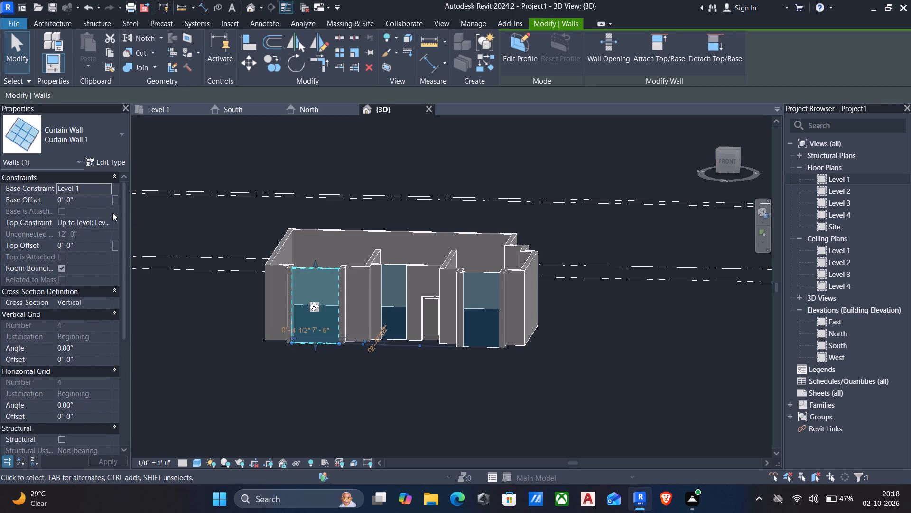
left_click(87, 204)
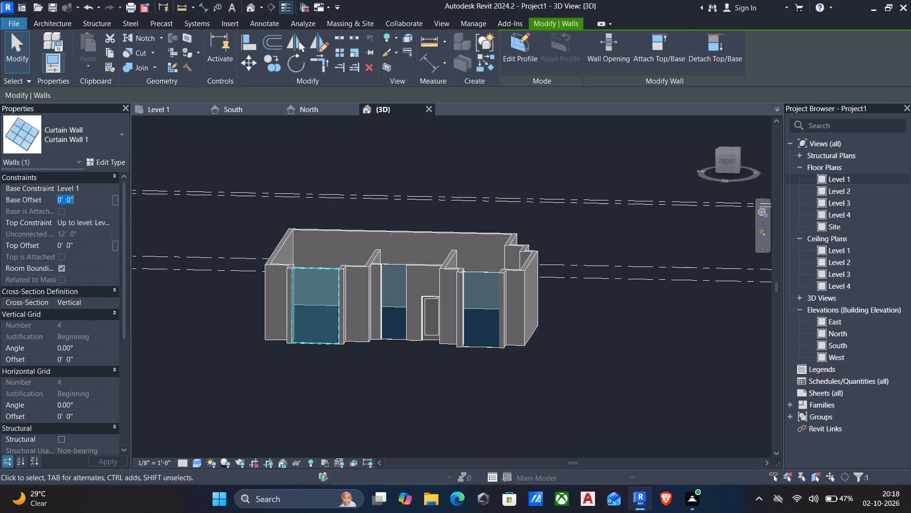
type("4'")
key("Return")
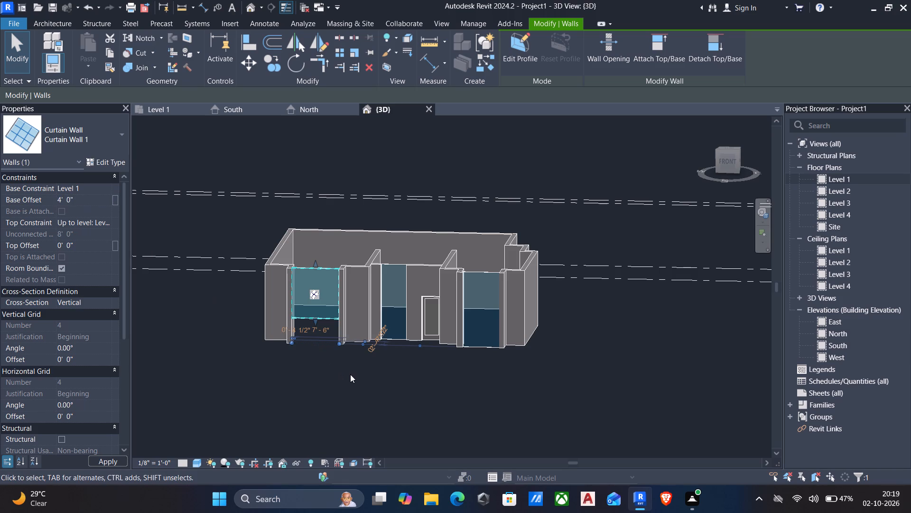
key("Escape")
Examine the west bay's opening and the other south glazing from several 3D angles and in the Level 1 plan.
scroll(288, 322, "up", 3)
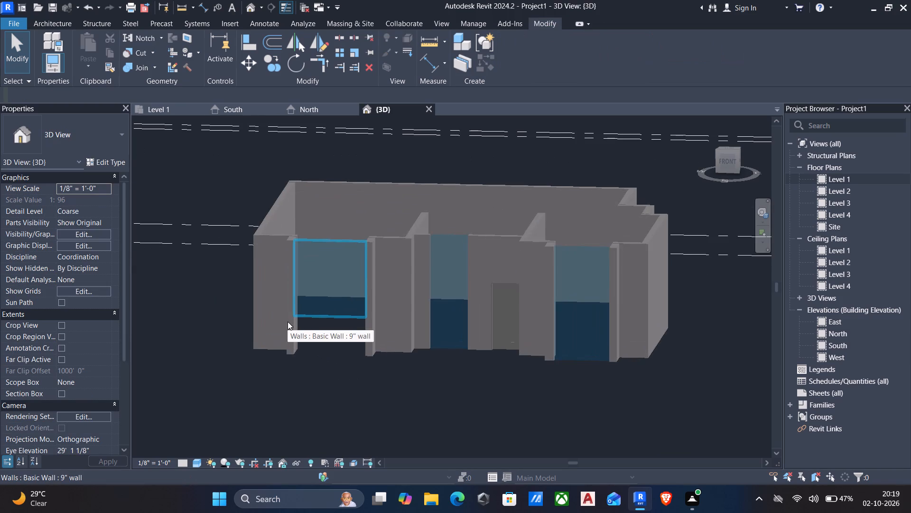
scroll(296, 326, "up", 1)
middle_click_drag(297, 328, 252, 377, "shift")
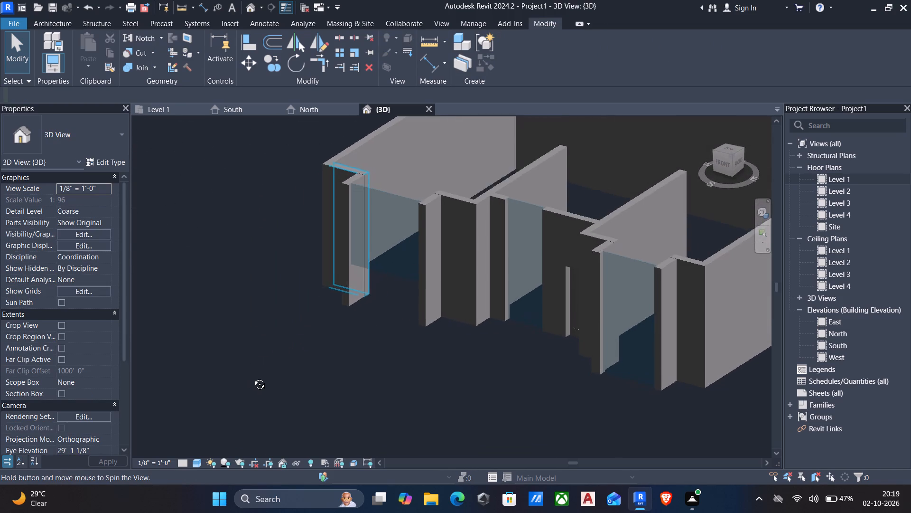
middle_click_drag(252, 377, 409, 349, "shift")
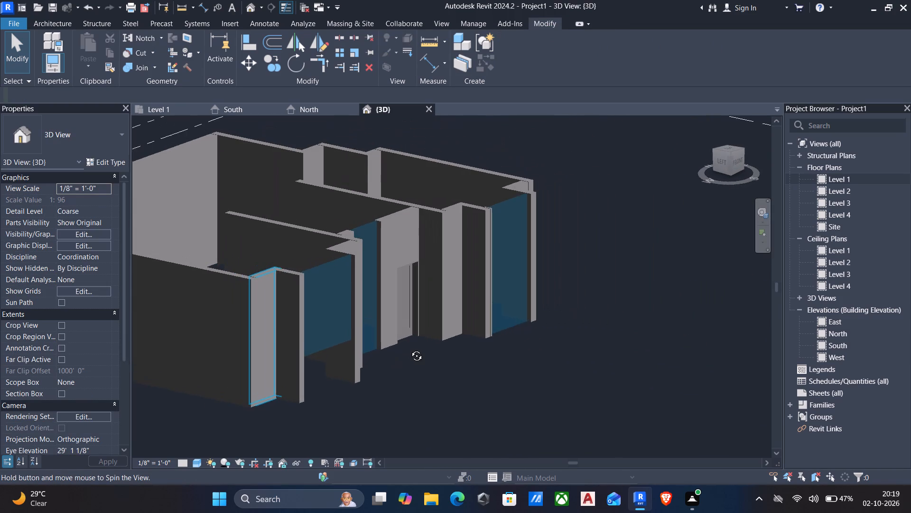
middle_click_drag(409, 349, 415, 343, "shift")
scroll(414, 345, "up", 2)
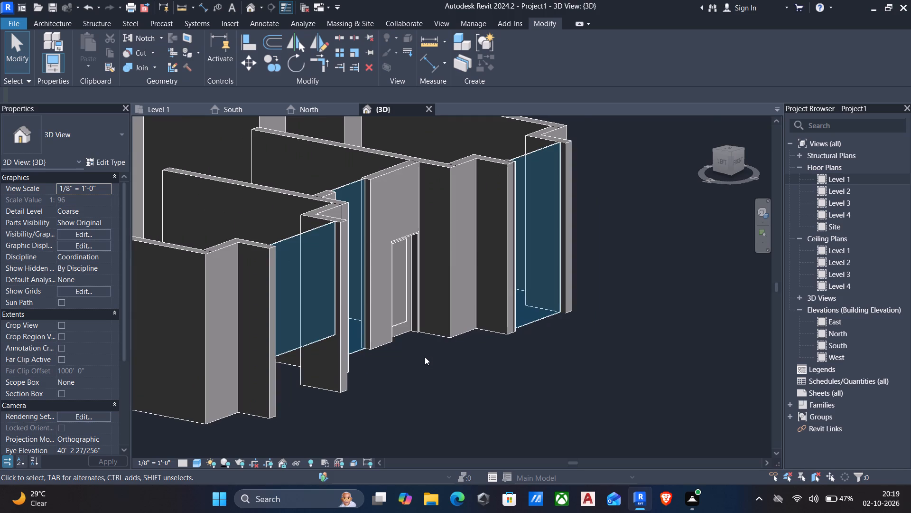
scroll(425, 357, "down", 3)
middle_click_drag(425, 357, 316, 372, "shift")
scroll(320, 371, "down", 1)
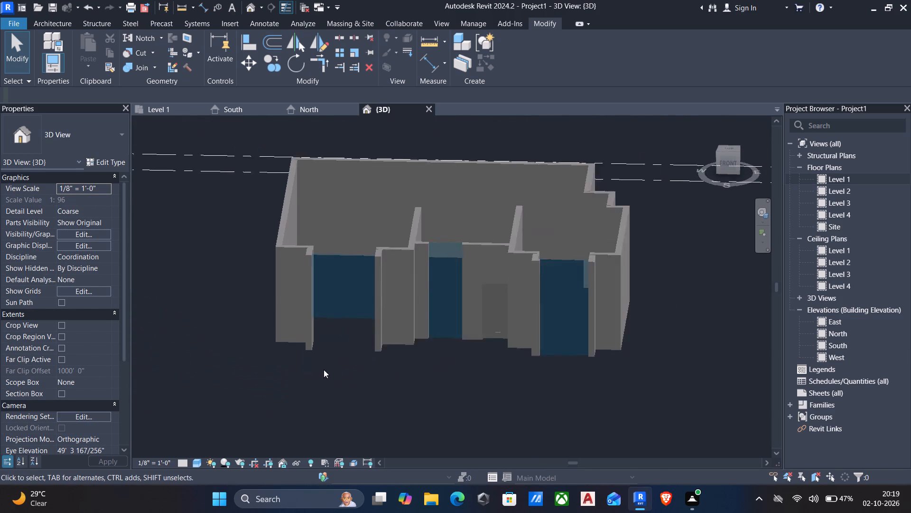
scroll(324, 370, "down", 1)
middle_click_drag(340, 355, 384, 343, "shift")
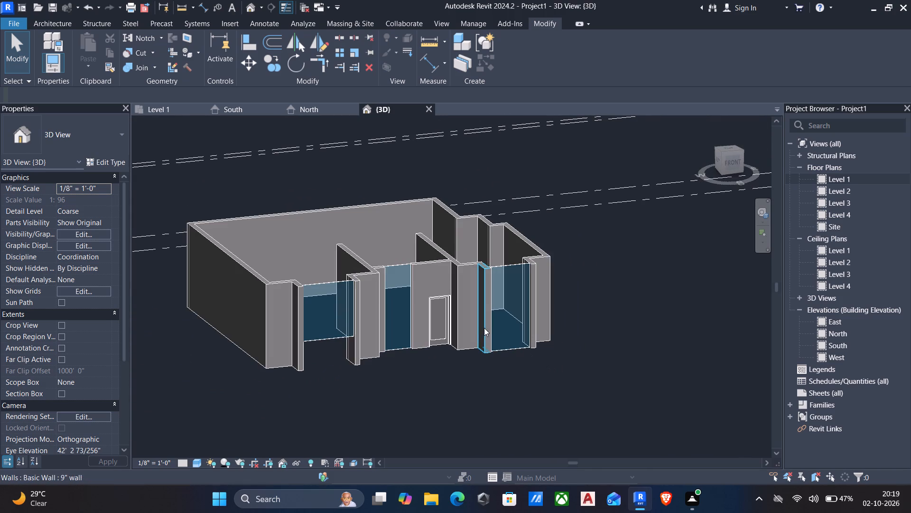
left_click(506, 350)
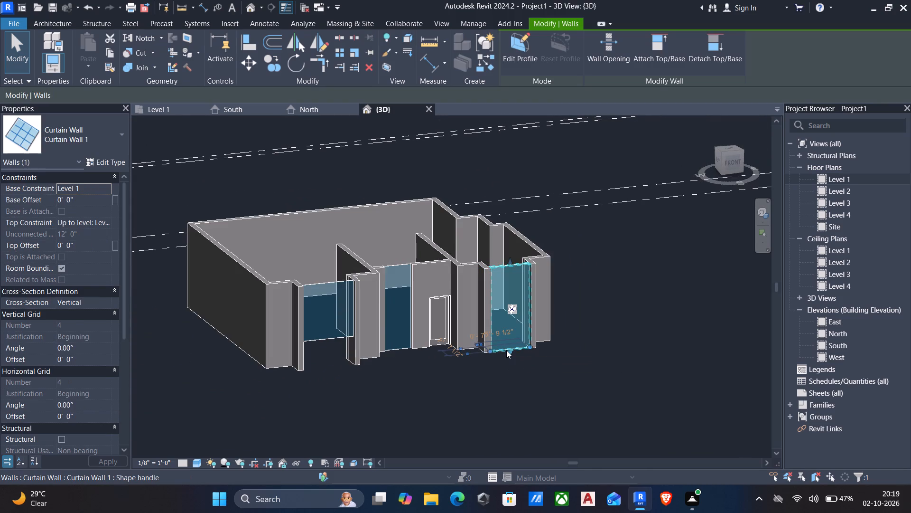
key("Escape")
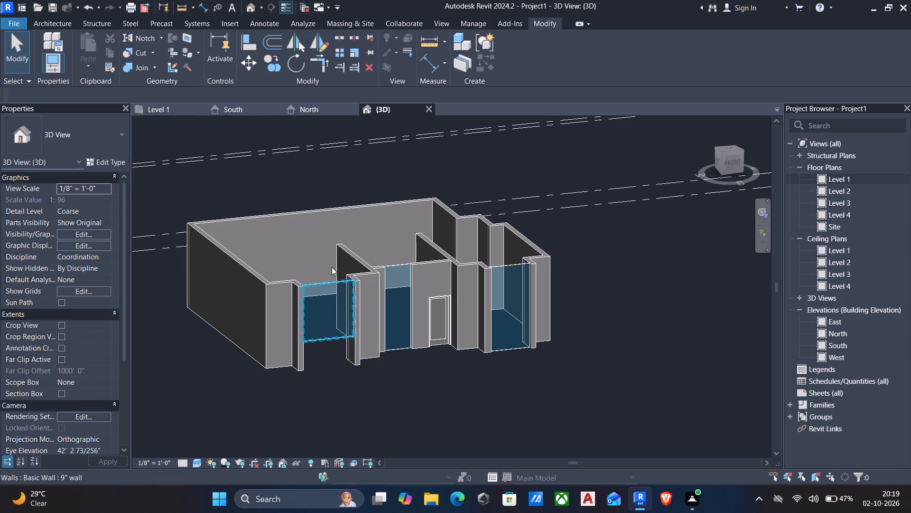
left_click(158, 109)
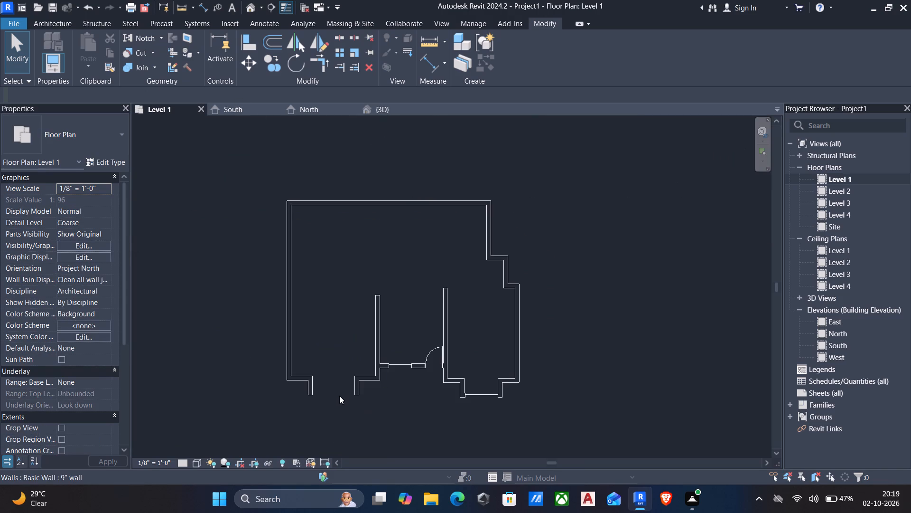
scroll(336, 393, "down", 3)
left_click_drag(331, 378, 348, 414)
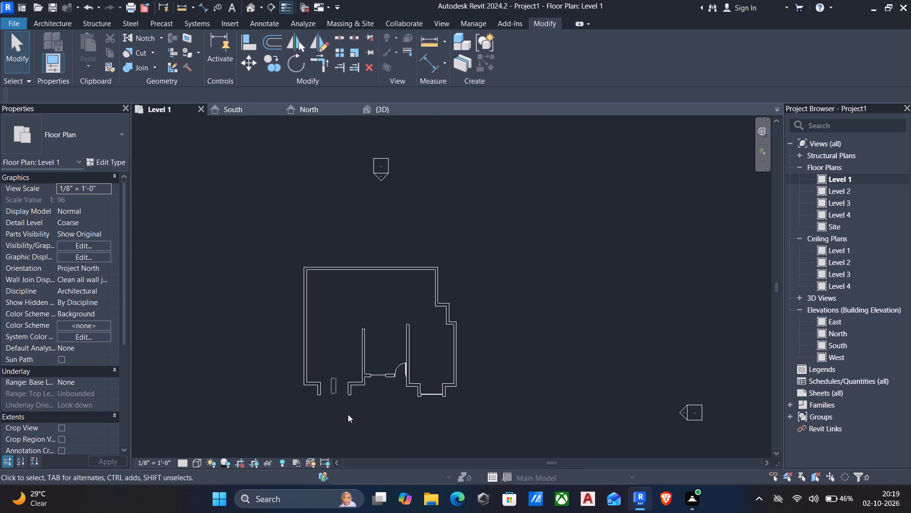
left_click_drag(348, 414, 350, 417)
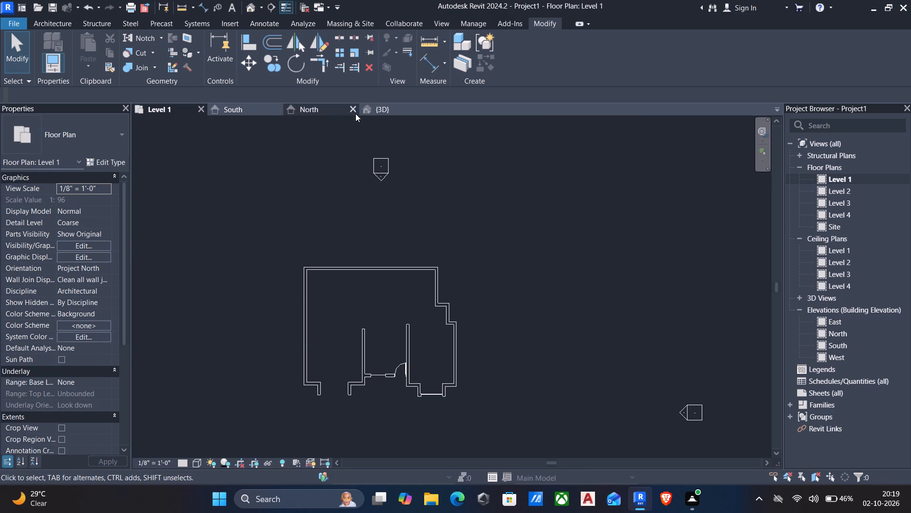
Delete both the 9" wall and the curtain wall filling the west bay's south opening in the 3D view.
left_click(379, 111)
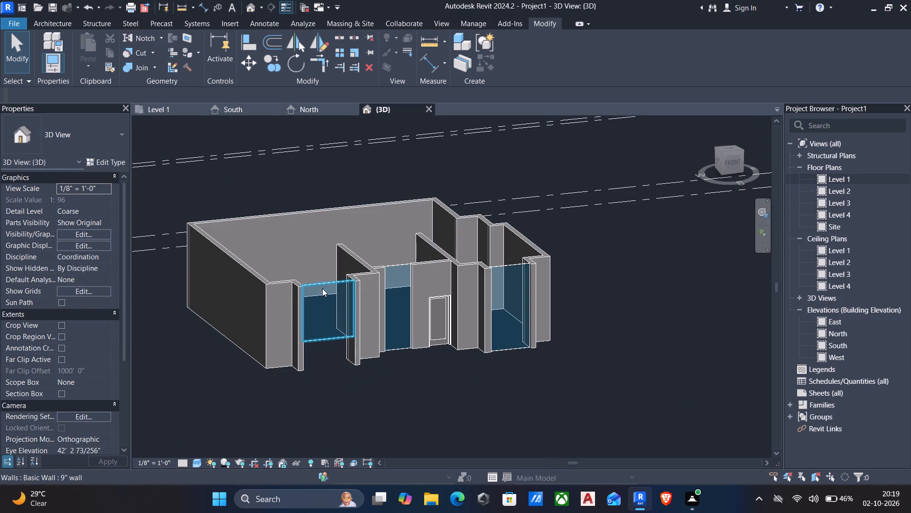
left_click(322, 283)
key("Delete")
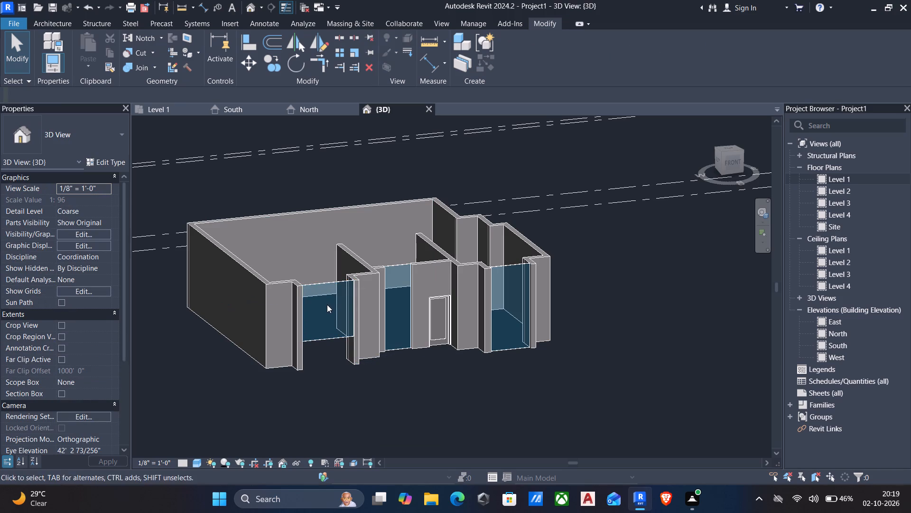
key("Delete")
left_click(320, 280)
key("Delete")
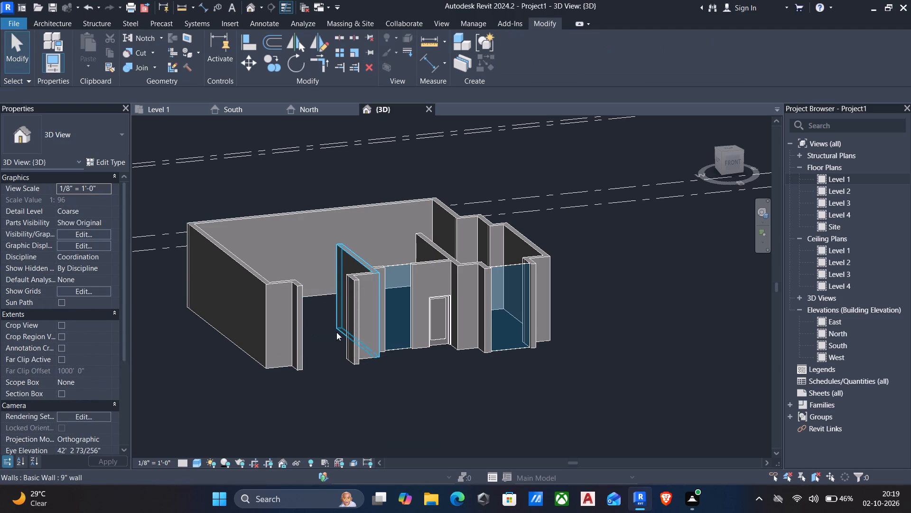
key("Escape")
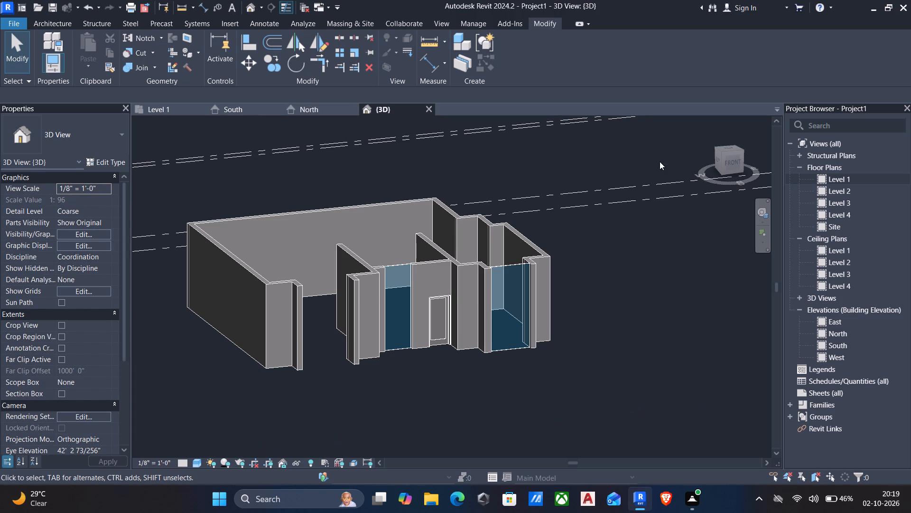
Draw a 9" wall about 7'-6" long across the west bay's south opening on Level 1, using Finish Face: Exterior as location line.
left_click(186, 108)
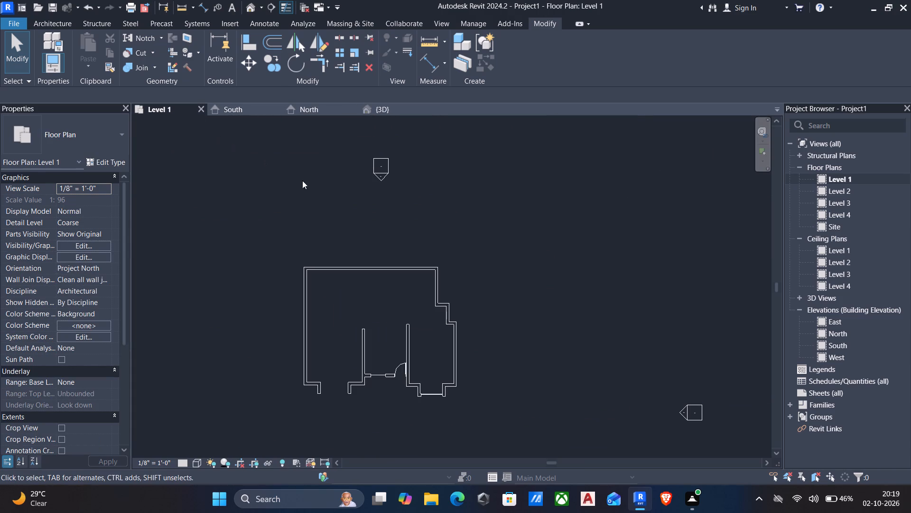
scroll(369, 237, "down", 3)
middle_click_drag(375, 254, 367, 237)
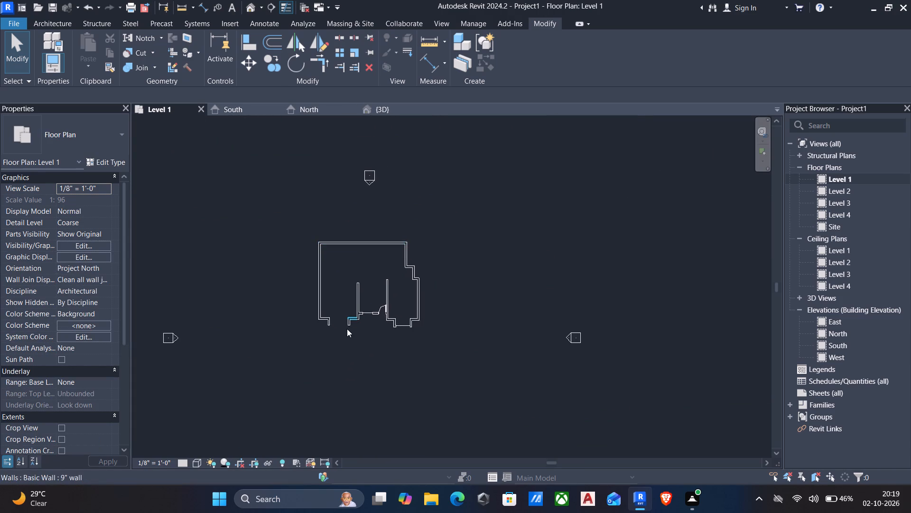
scroll(345, 331, "up", 4)
type("wa")
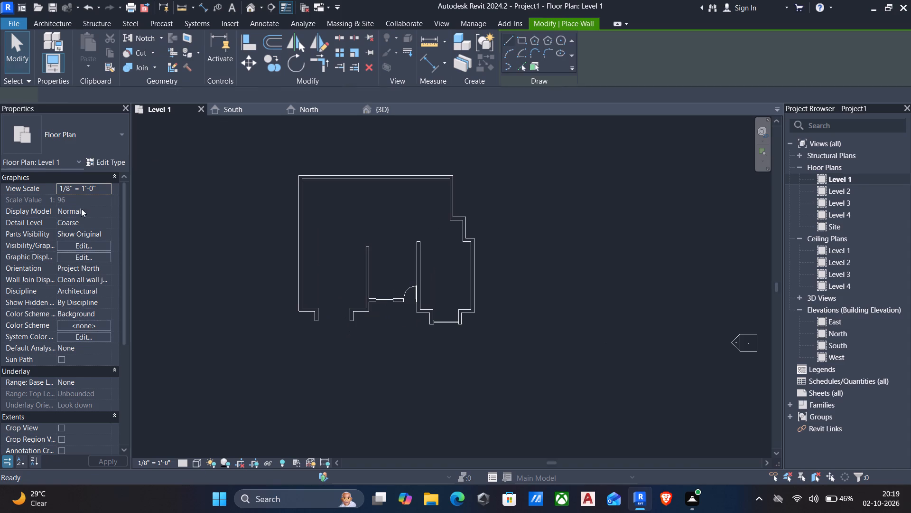
scroll(338, 305, "up", 4)
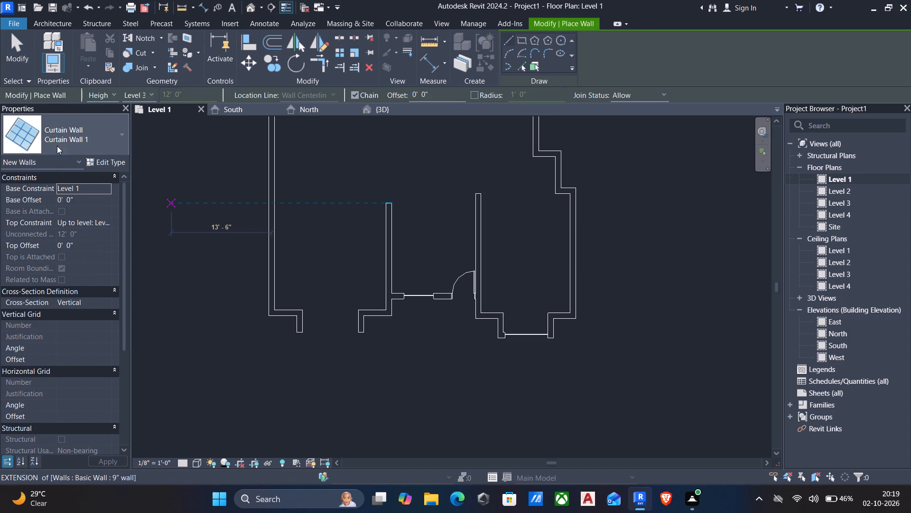
left_click(69, 146)
scroll(57, 305, "up", 11)
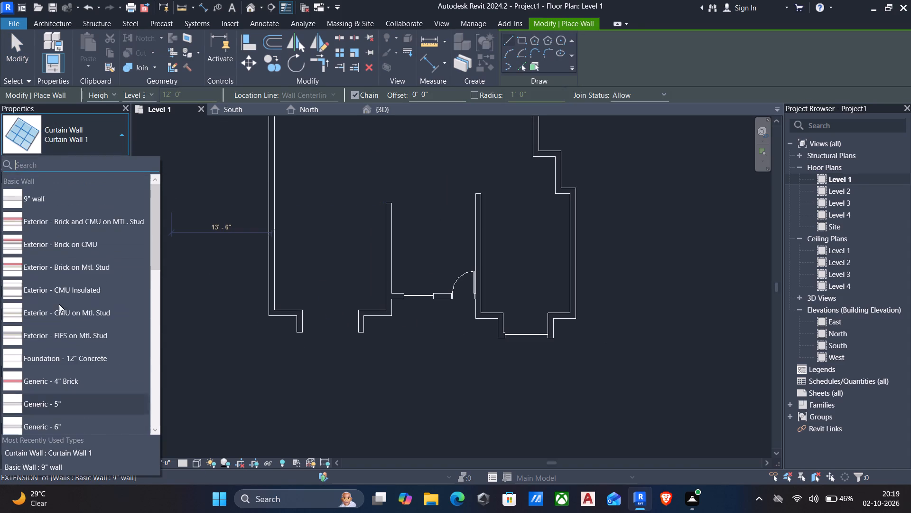
scroll(70, 247, "up", 6)
left_click(53, 200)
scroll(308, 344, "up", 4)
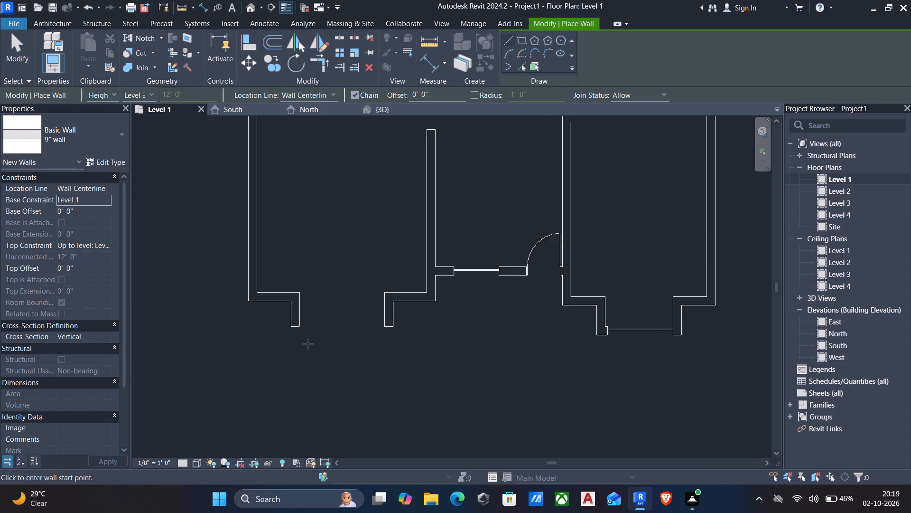
scroll(301, 327, "up", 1)
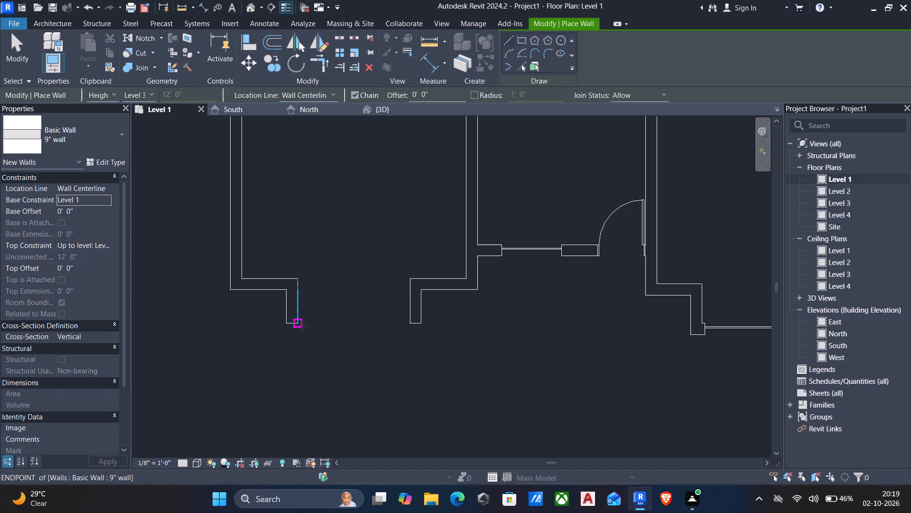
left_click(301, 325)
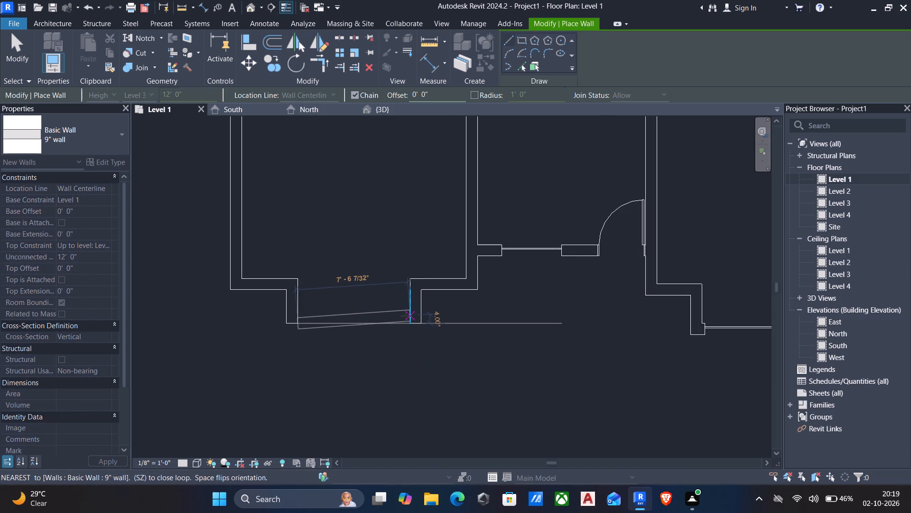
key("Escape")
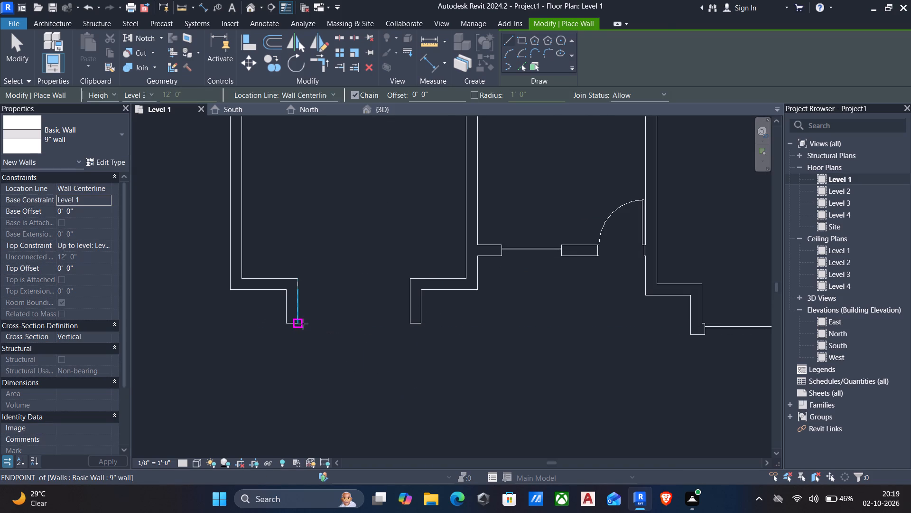
left_click(330, 91)
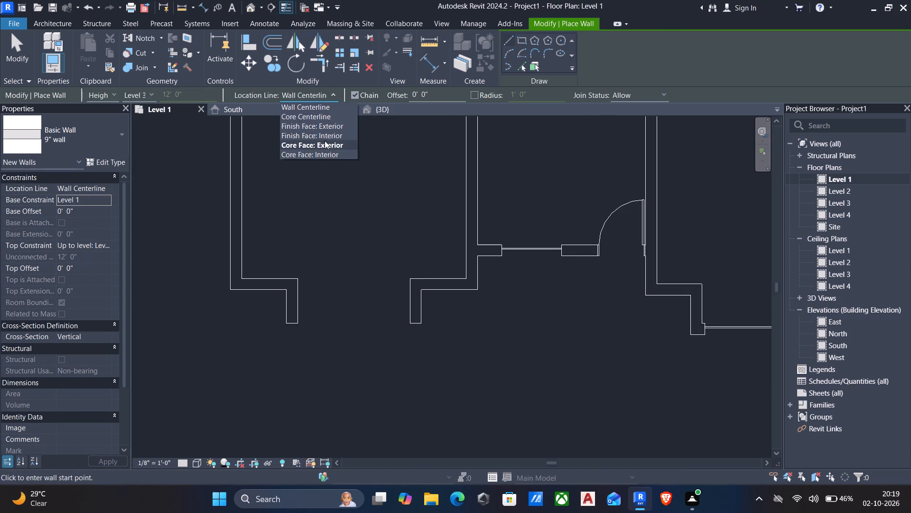
left_click(315, 126)
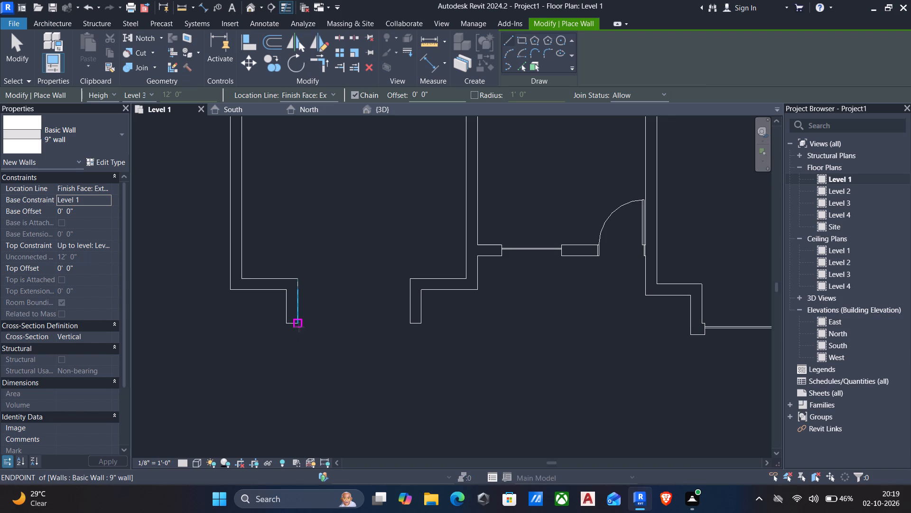
left_click(299, 327)
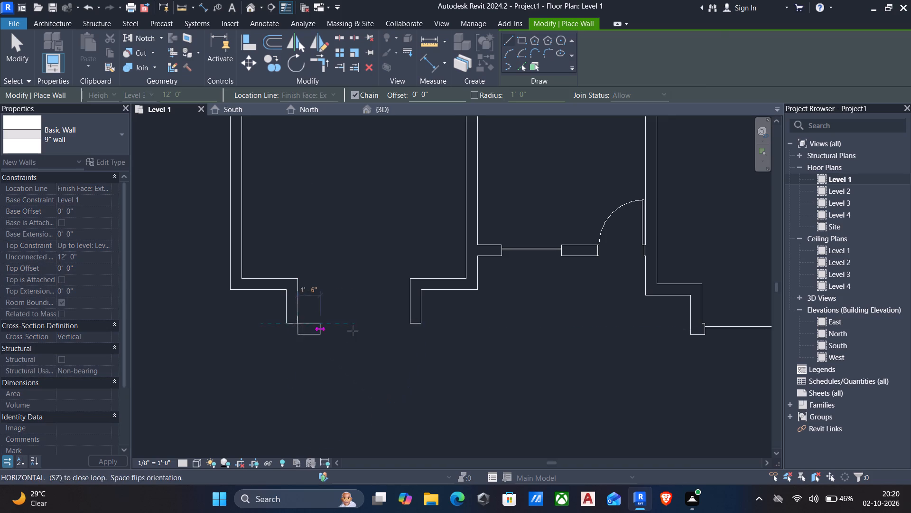
key("space")
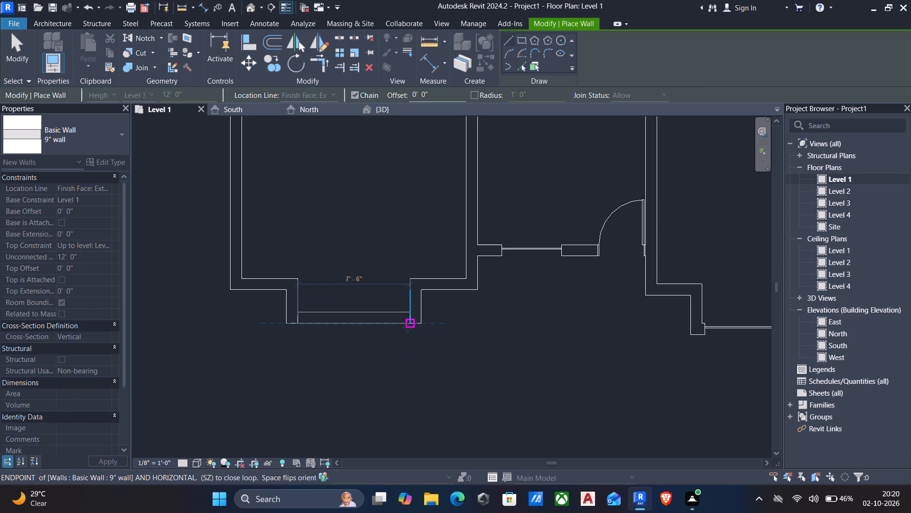
left_click(407, 328)
key("Escape")
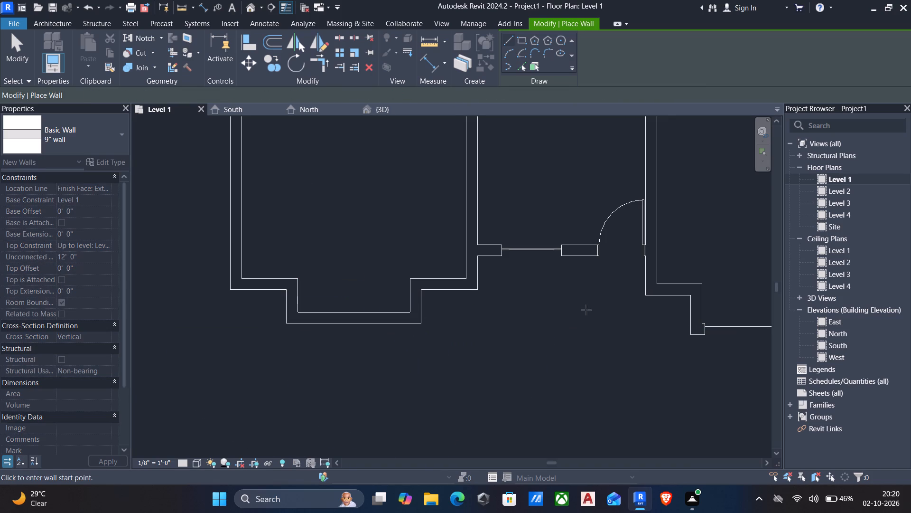
key("Escape")
Set the base offset of Curtain Wall 1 in the east bay's south opening to 4' in the 3D view.
scroll(586, 310, "down", 4)
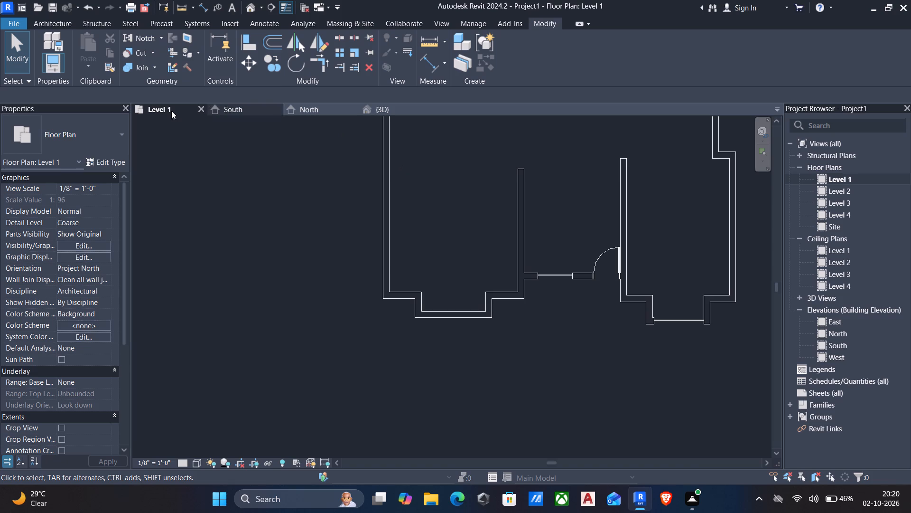
left_click(401, 112)
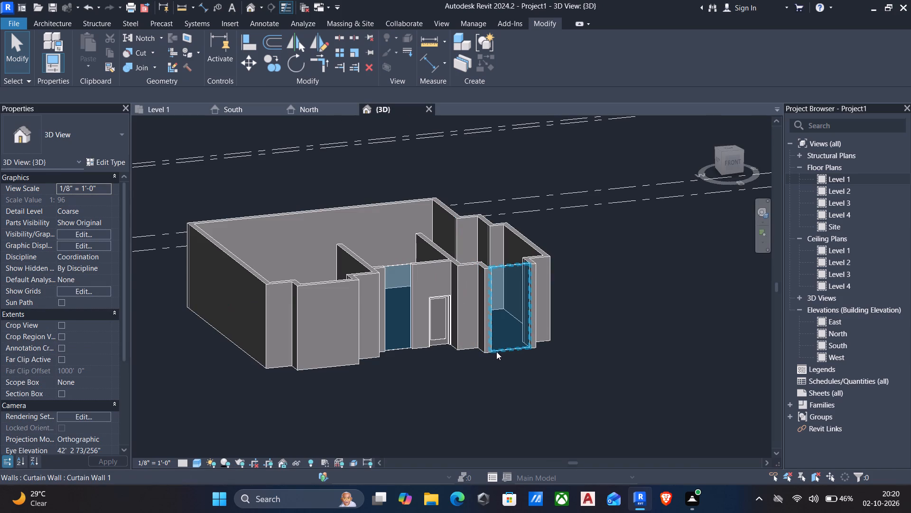
left_click(497, 352)
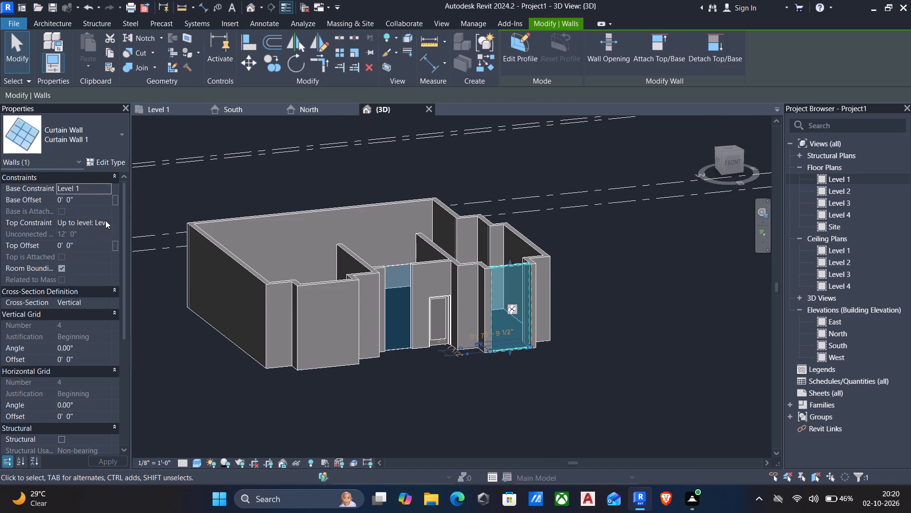
left_click(101, 202)
type("4'")
key("Return")
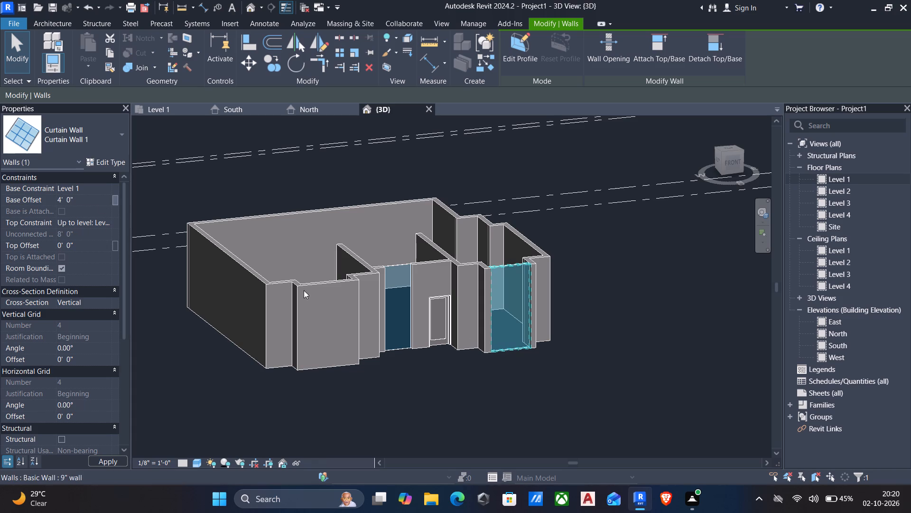
scroll(463, 349, "down", 1)
key("Escape")
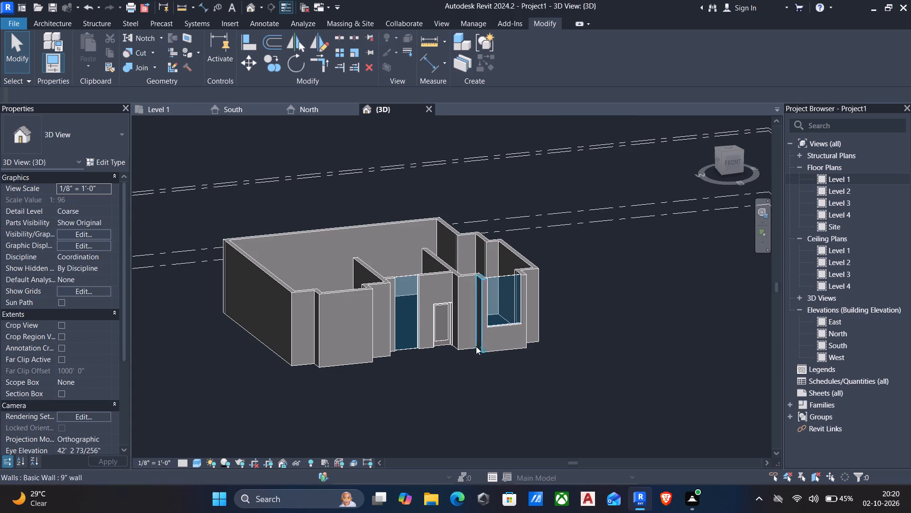
Draw a Curtain Wall 1 about 7'-0" long within the west bay's south wall in the Level 1 plan.
scroll(542, 341, "down", 2)
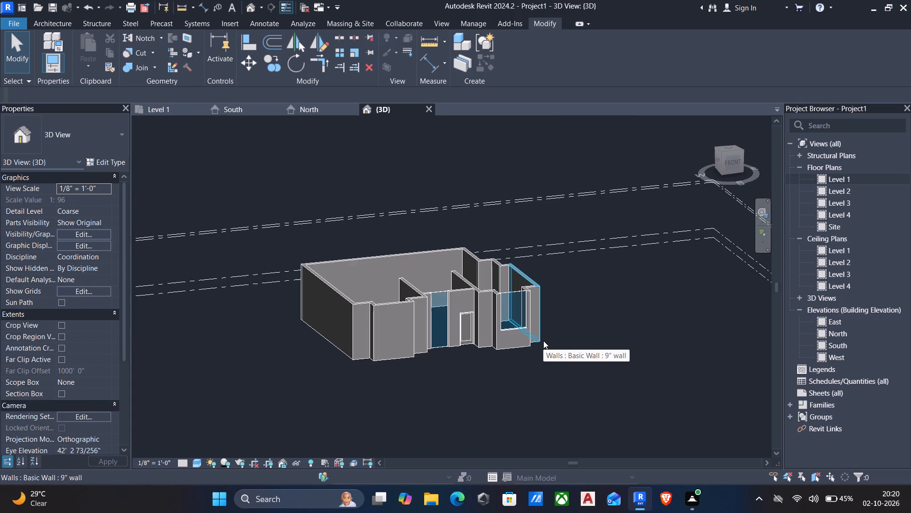
middle_click_drag(543, 341, 437, 353, "shift")
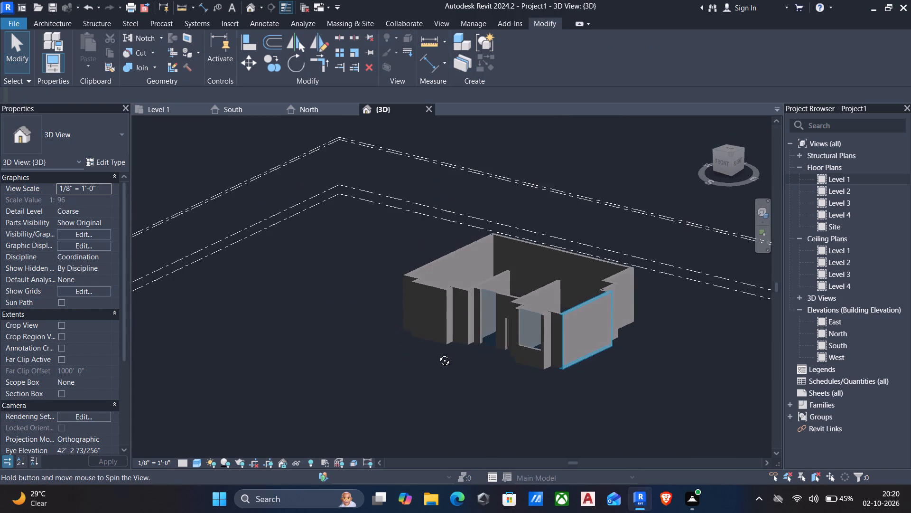
middle_click_drag(437, 353, 519, 357, "shift")
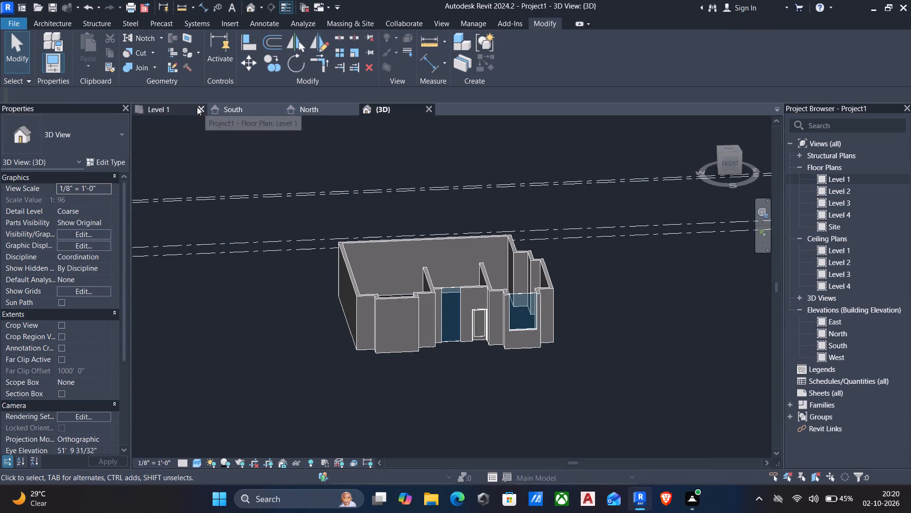
left_click(178, 107)
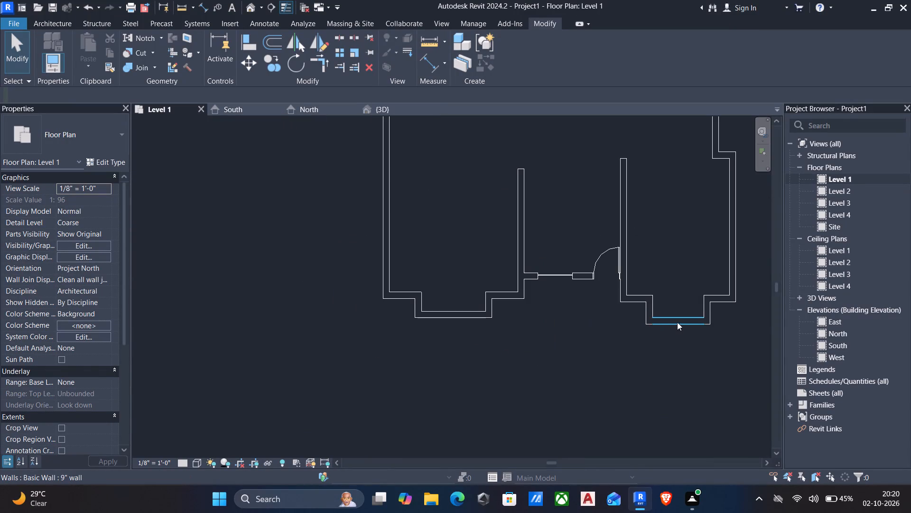
middle_click_drag(652, 357, 568, 343)
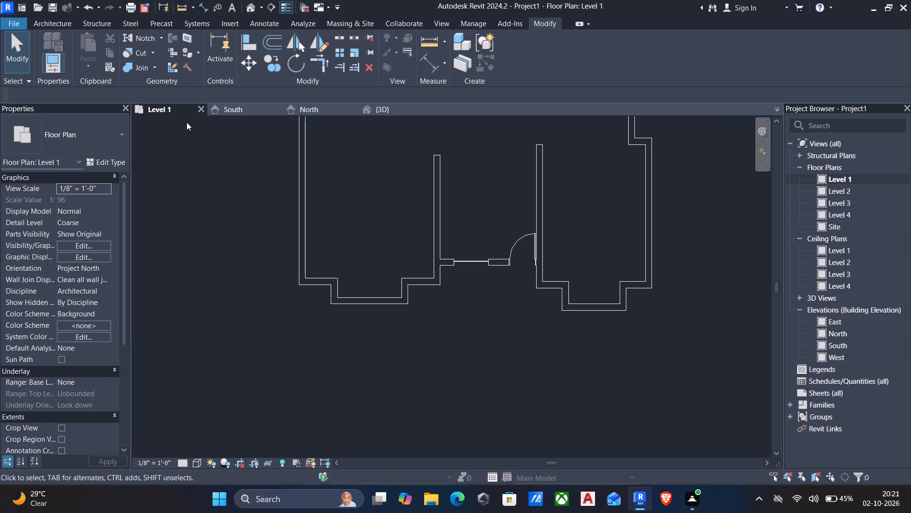
type("wa")
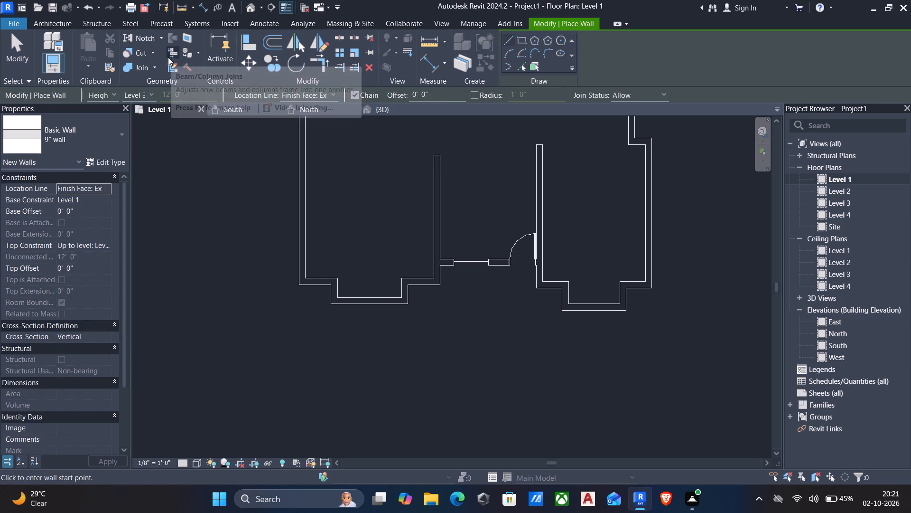
left_click(71, 141)
scroll(74, 288, "down", 6)
scroll(68, 330, "down", 5)
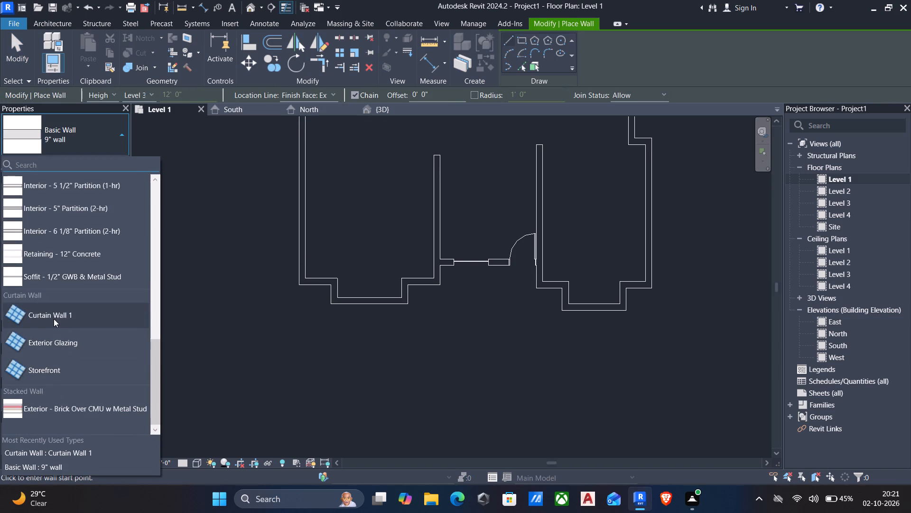
left_click(54, 318)
scroll(341, 304, "up", 4)
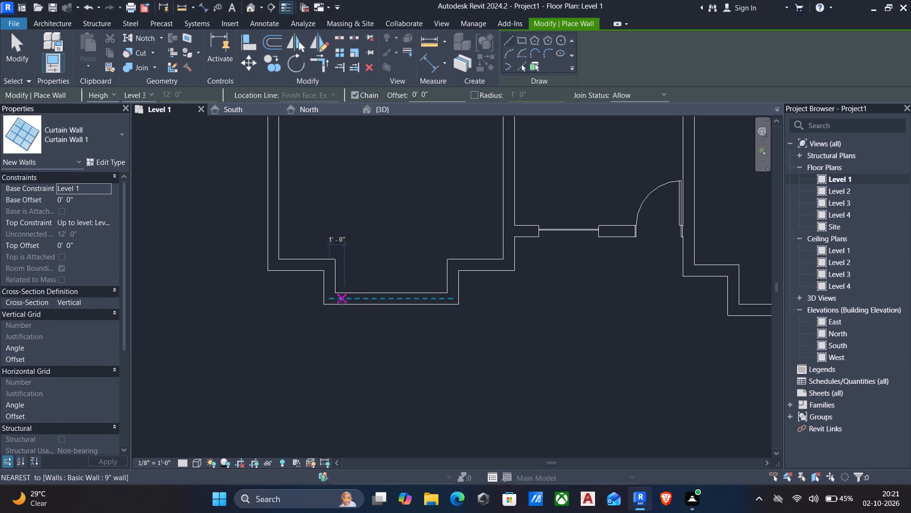
left_click(340, 300)
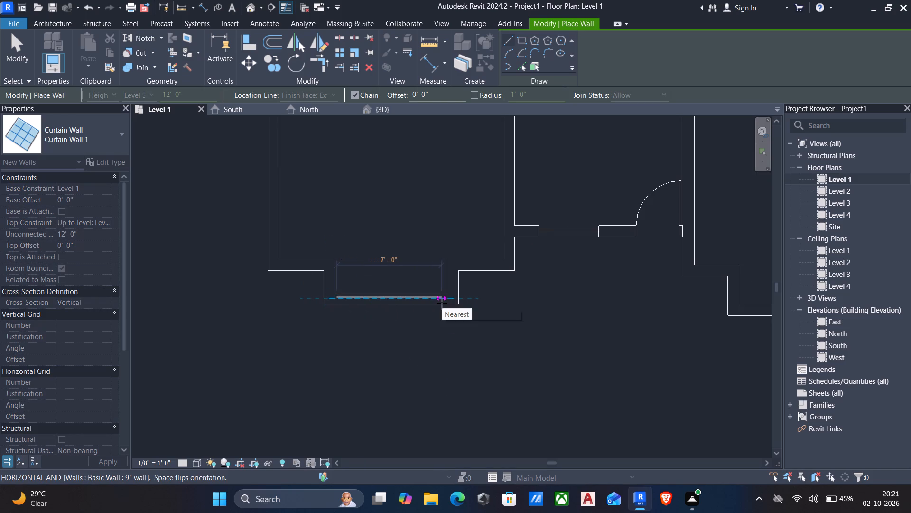
left_click(442, 303)
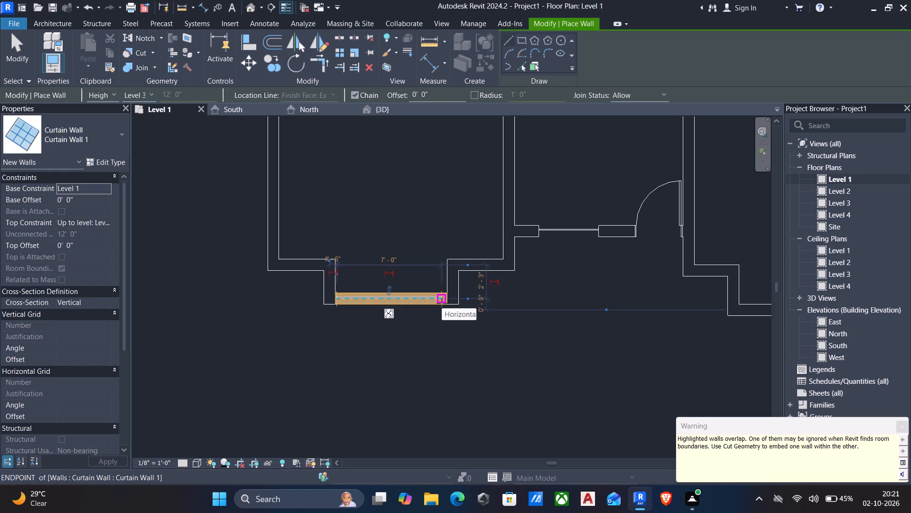
key("Escape")
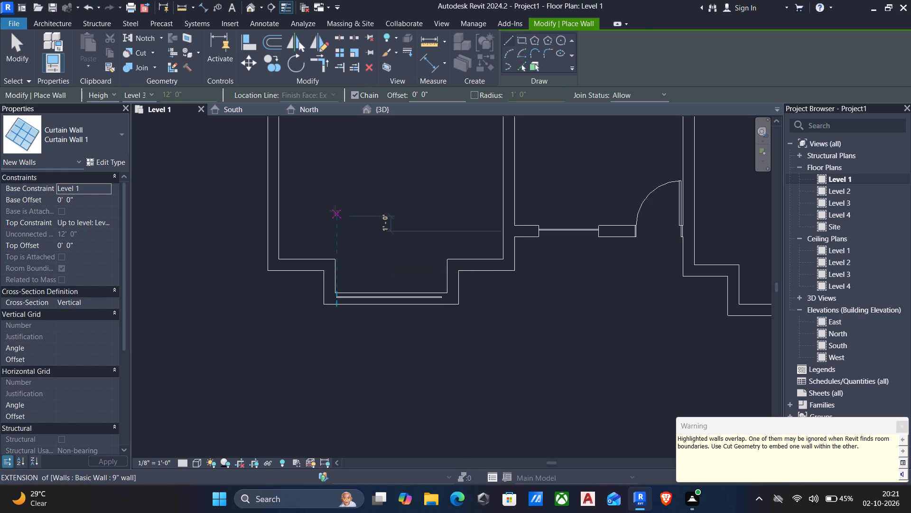
key("Escape")
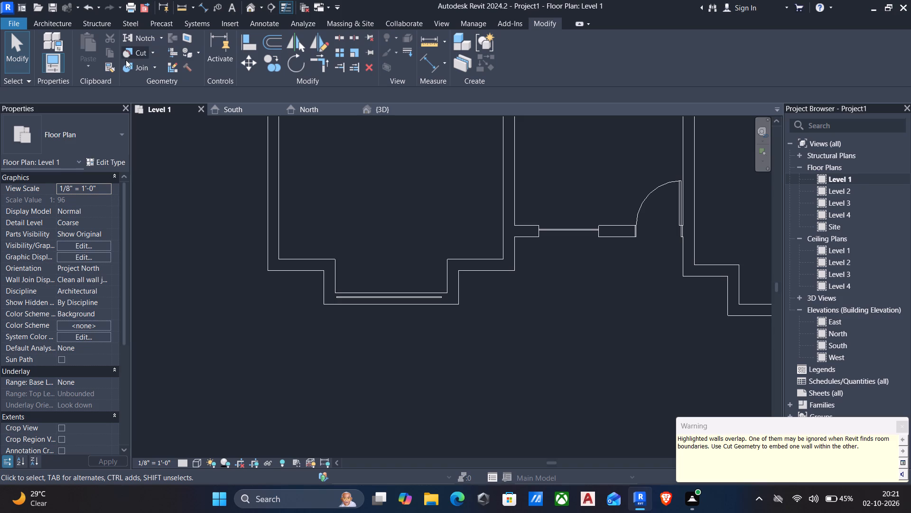
Cut the west bay's south 9" wall with the overlapping curtain wall using Cut Geometry.
left_click(128, 50)
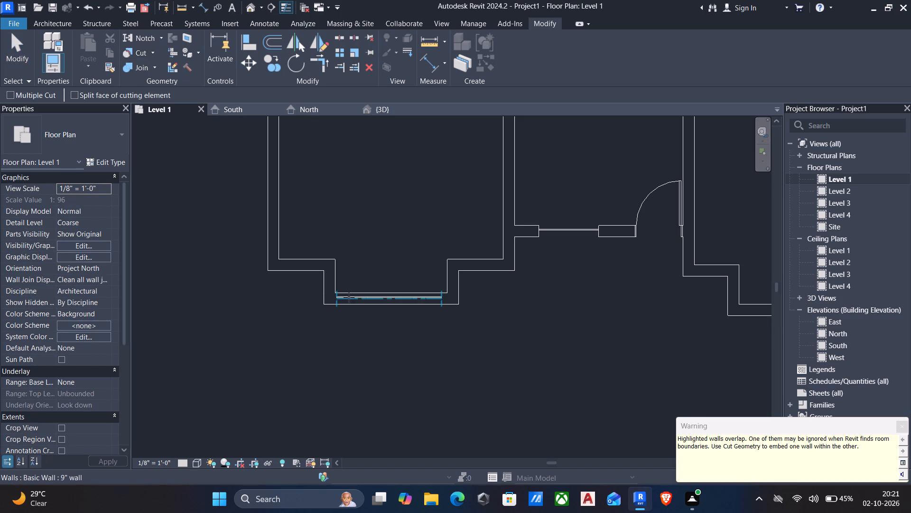
left_click(360, 305)
left_click(362, 297)
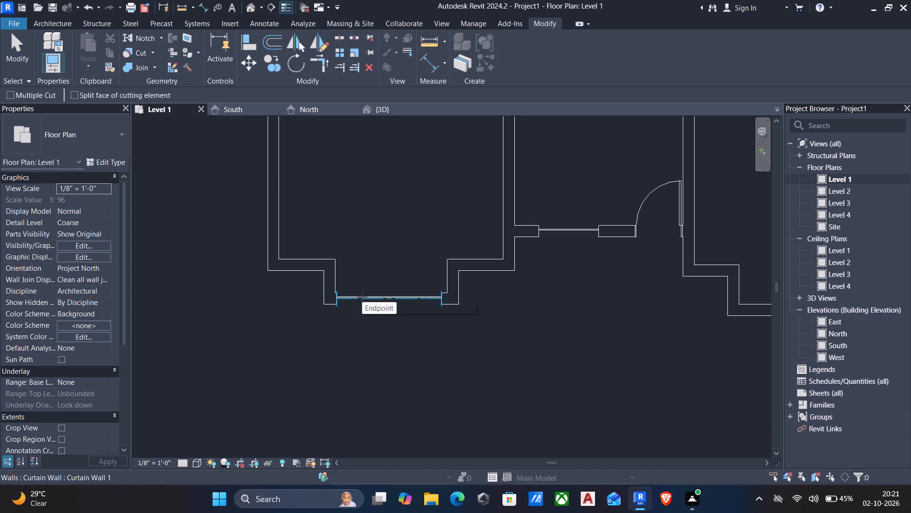
key("Escape")
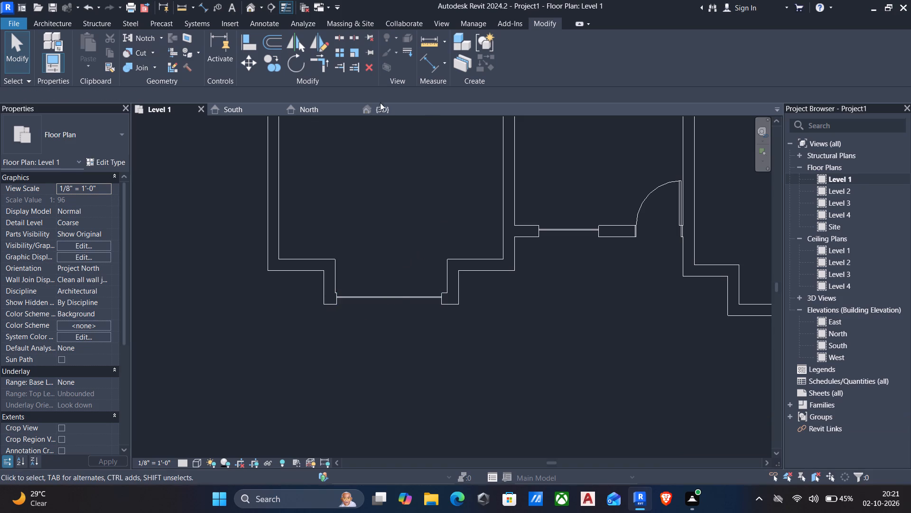
Align the bottom edge of the west bay's curtain wall with the bottom of the east bay's curtain wall in the 3D view.
left_click(378, 109)
scroll(444, 305, "down", 2)
middle_click_drag(444, 312, 425, 316, "shift")
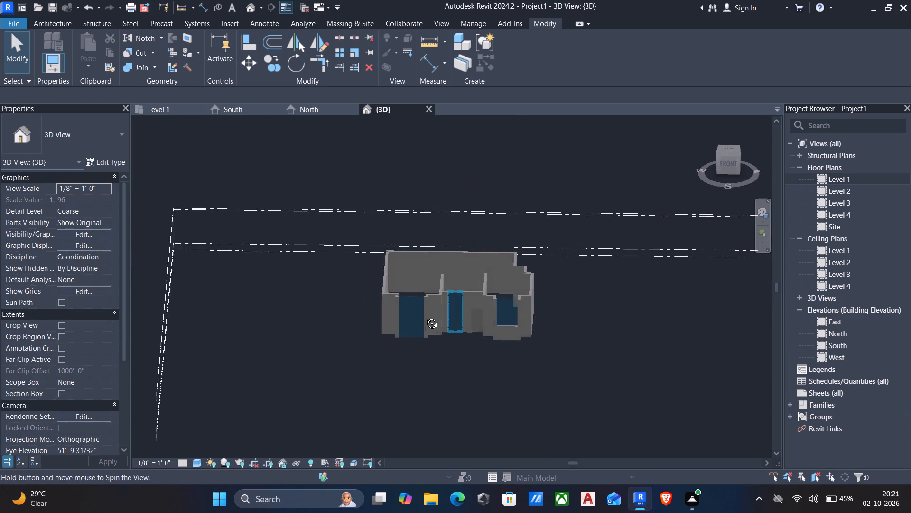
middle_click_drag(425, 316, 423, 317, "shift")
scroll(478, 319, "up", 4)
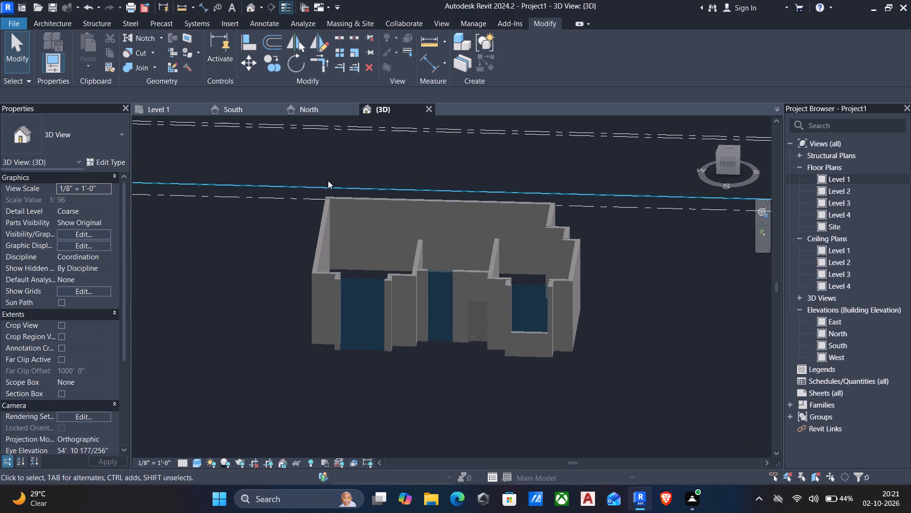
type("al")
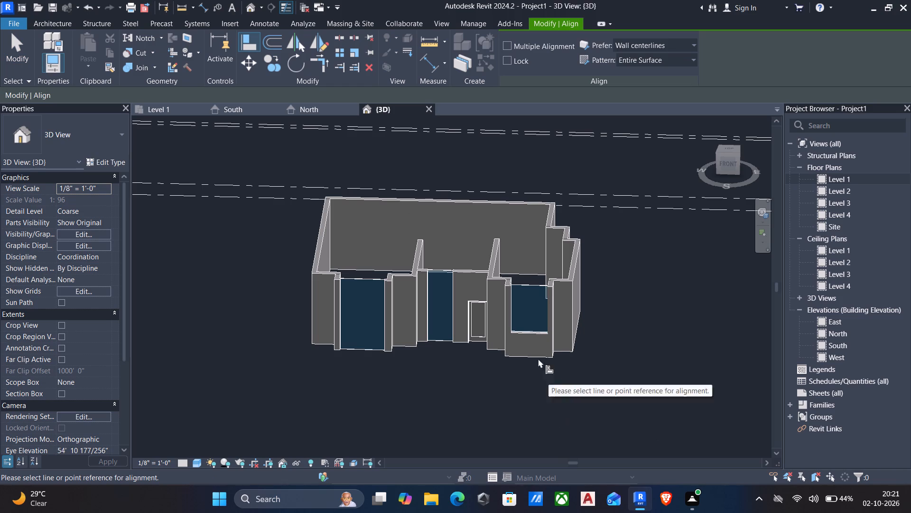
left_click(524, 328)
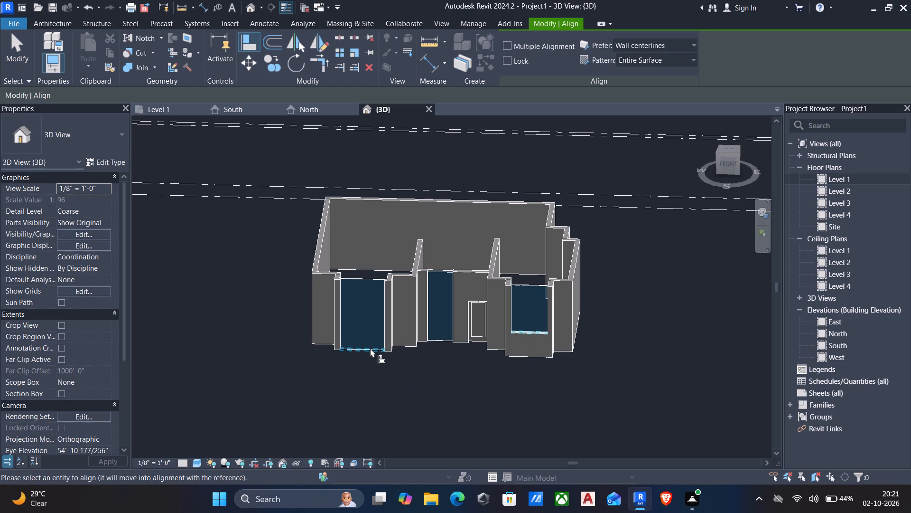
left_click(370, 348)
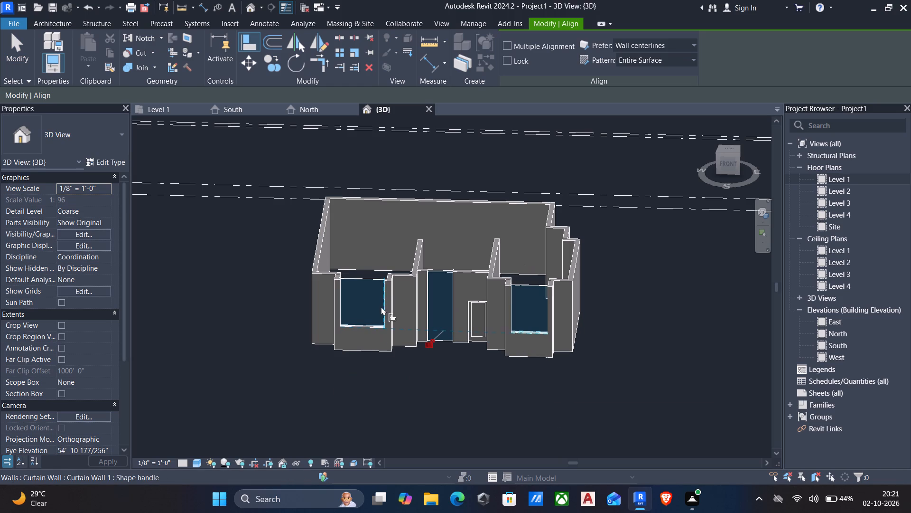
key("Escape")
scroll(480, 329, "down", 3)
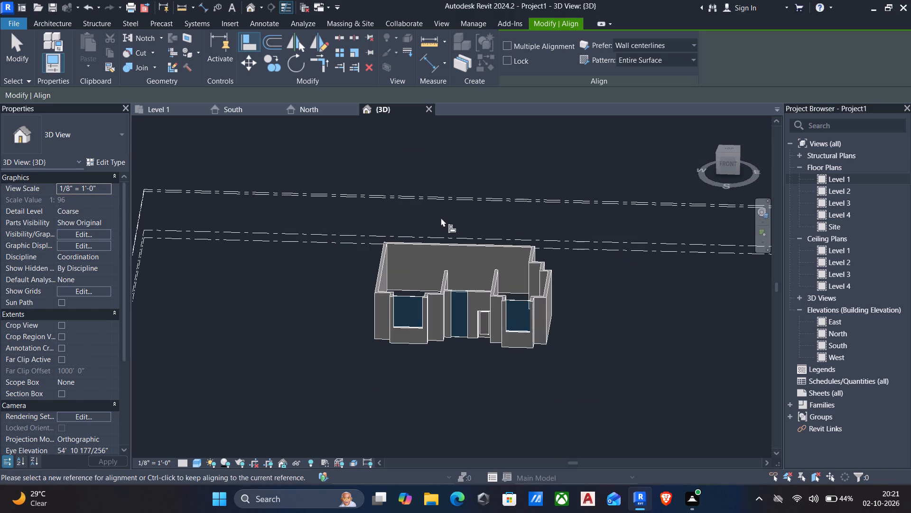
key("Escape")
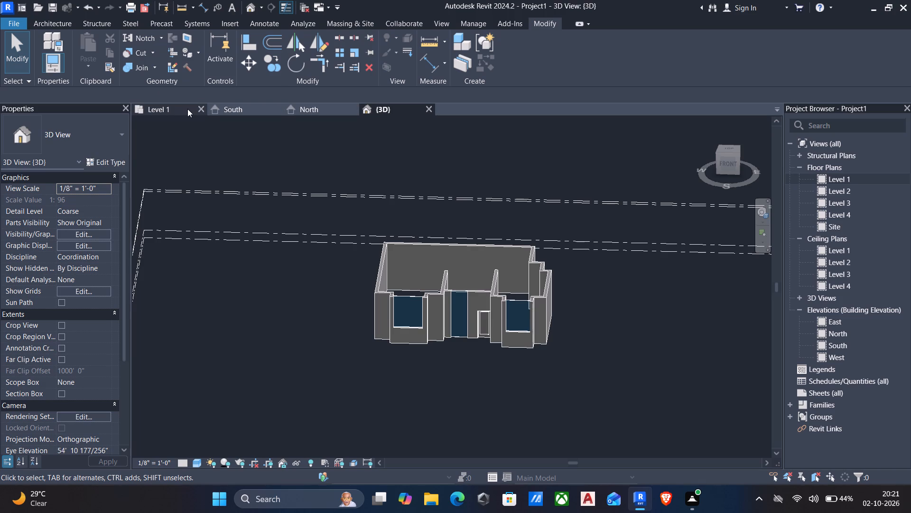
Review the overall wall layout of the building in the Level 1 floor plan, from the south bays to the north wall.
left_click(186, 109)
scroll(303, 159, "down", 3)
middle_click_drag(312, 169, 302, 255)
scroll(312, 252, "down", 1)
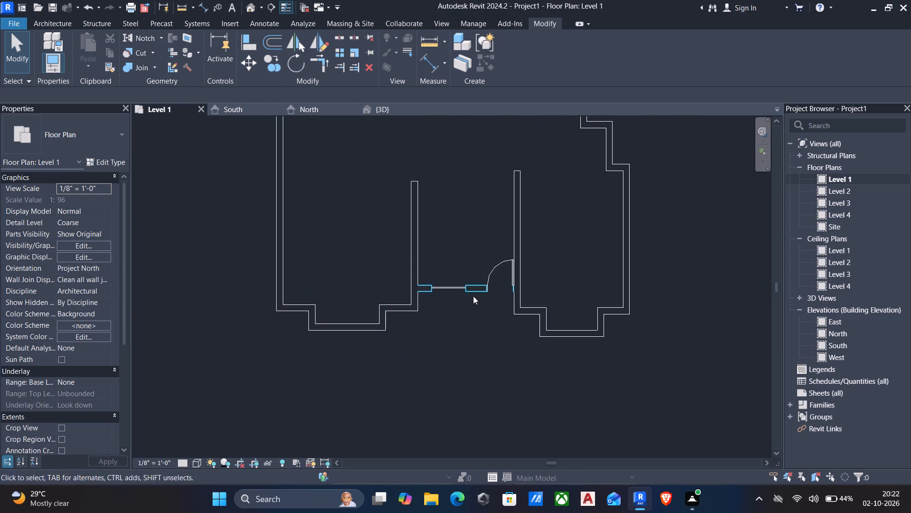
middle_click_drag(471, 294, 467, 328)
middle_click_drag(423, 244, 425, 302)
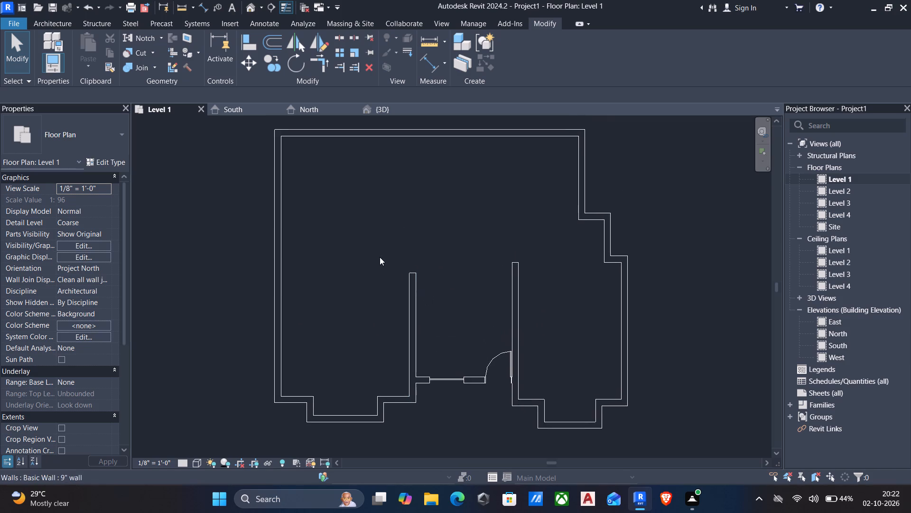
scroll(372, 253, "down", 2)
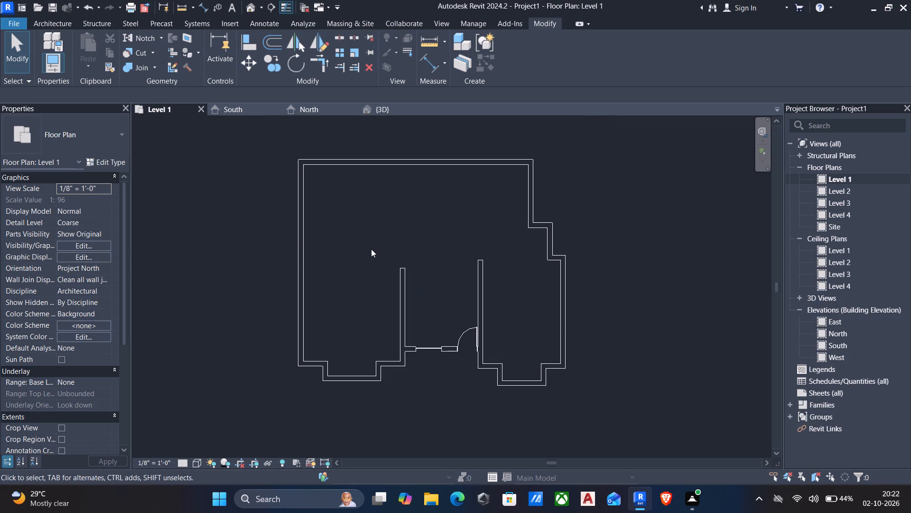
middle_click_drag(303, 220, 305, 251)
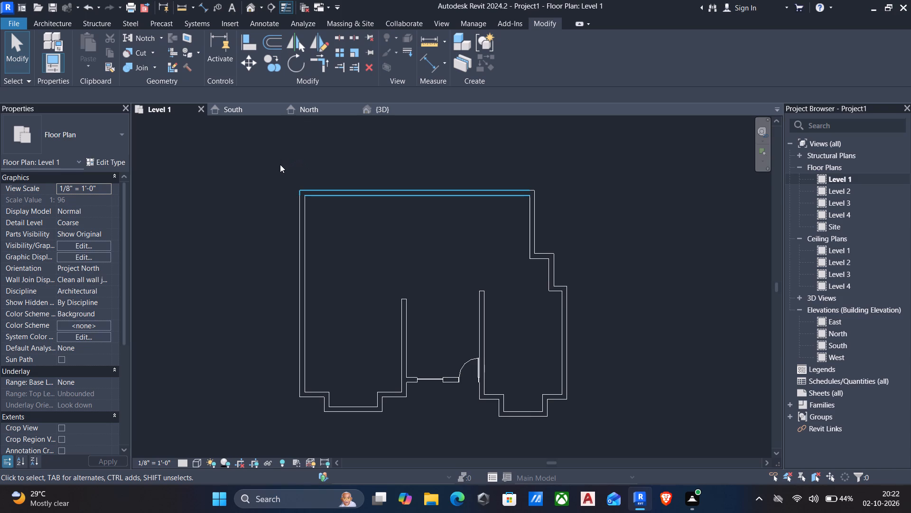
scroll(294, 191, "down", 4)
middle_click_drag(301, 203, 336, 197)
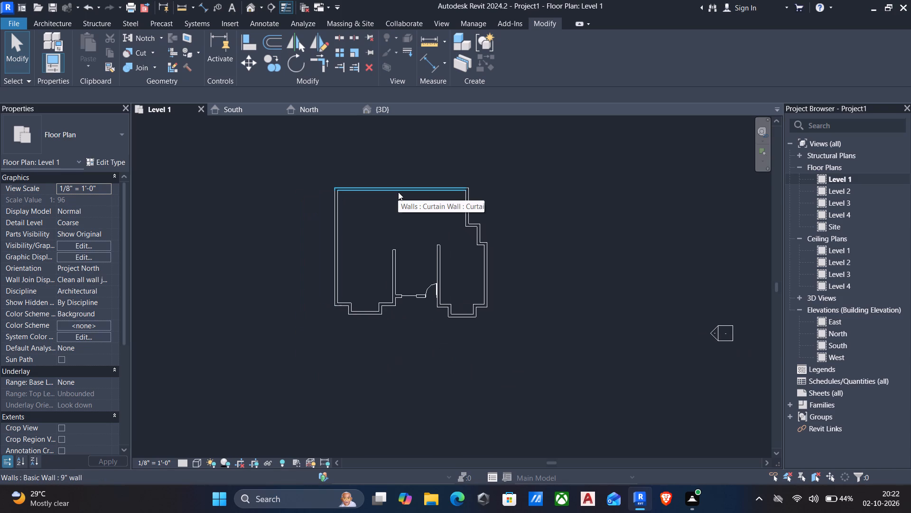
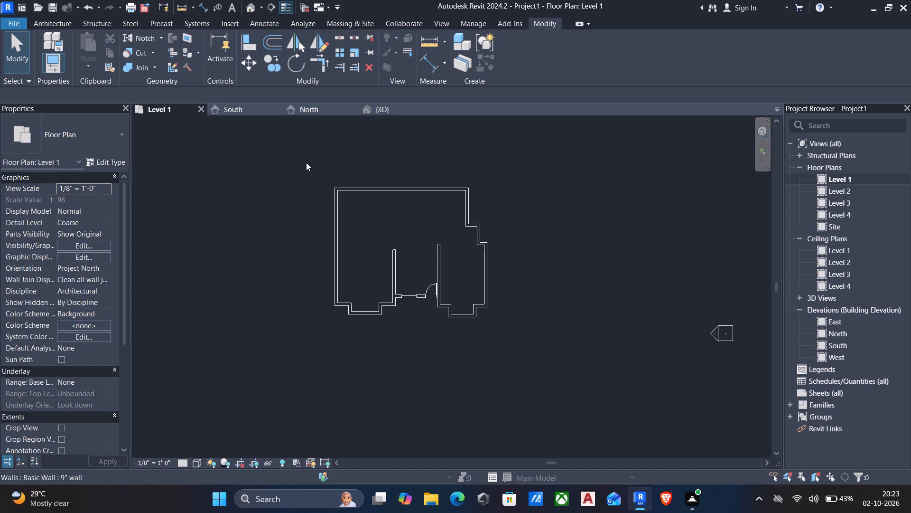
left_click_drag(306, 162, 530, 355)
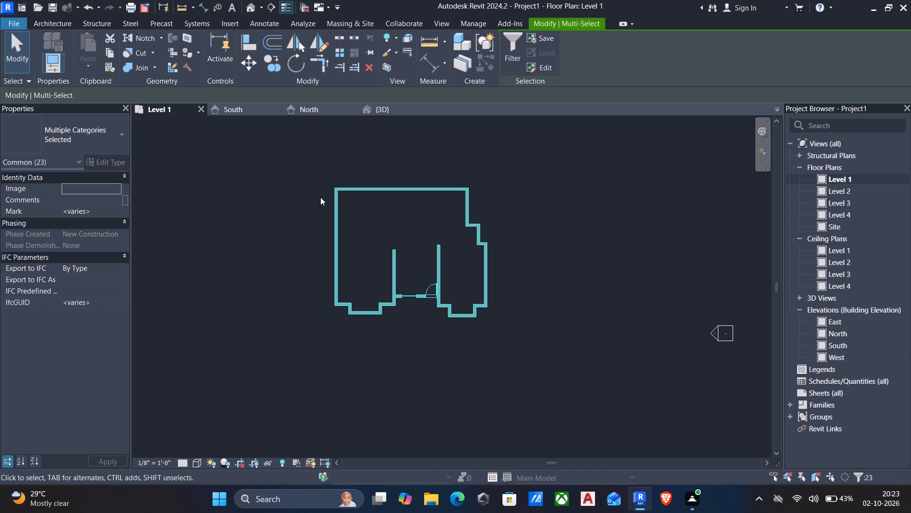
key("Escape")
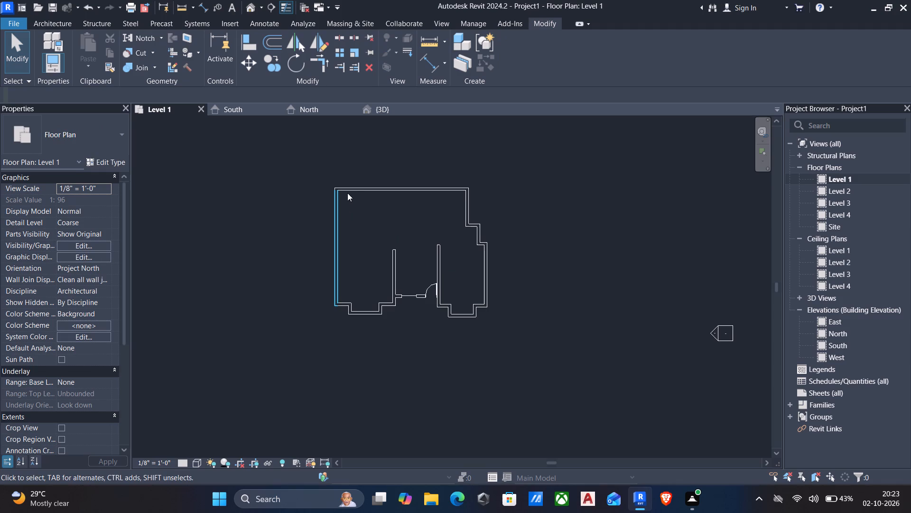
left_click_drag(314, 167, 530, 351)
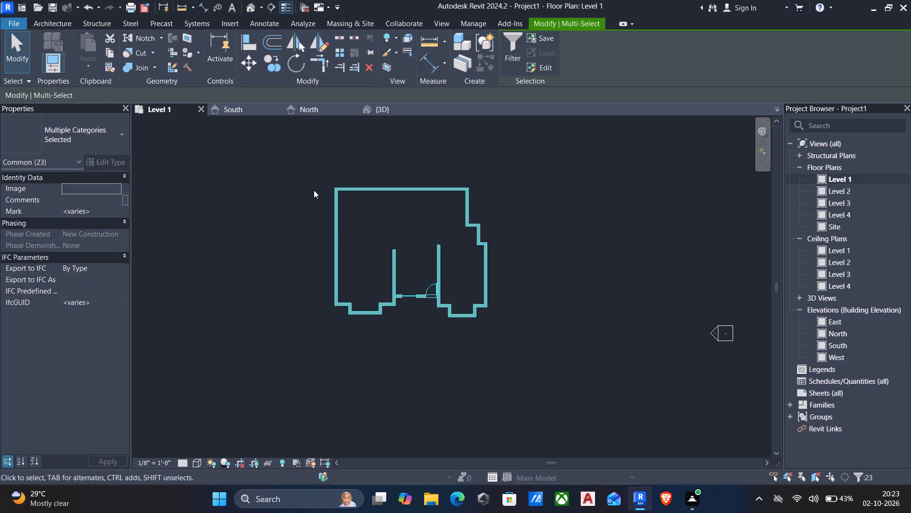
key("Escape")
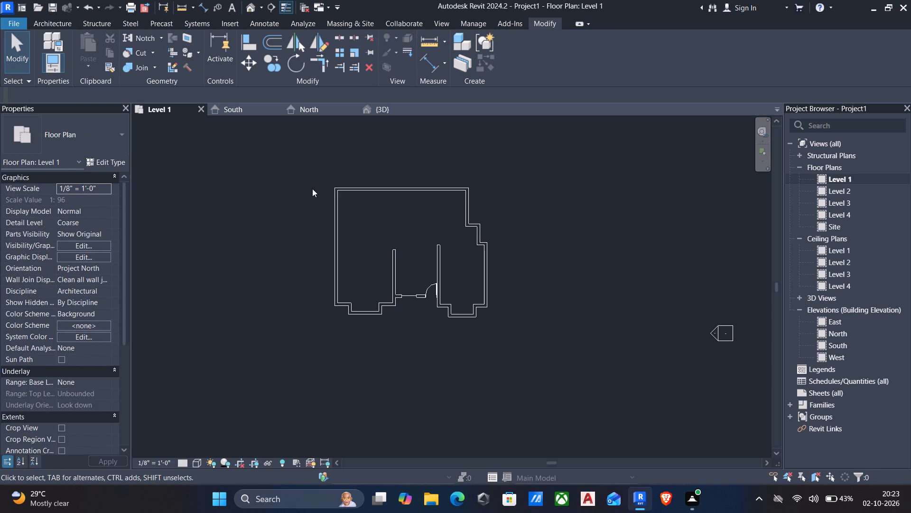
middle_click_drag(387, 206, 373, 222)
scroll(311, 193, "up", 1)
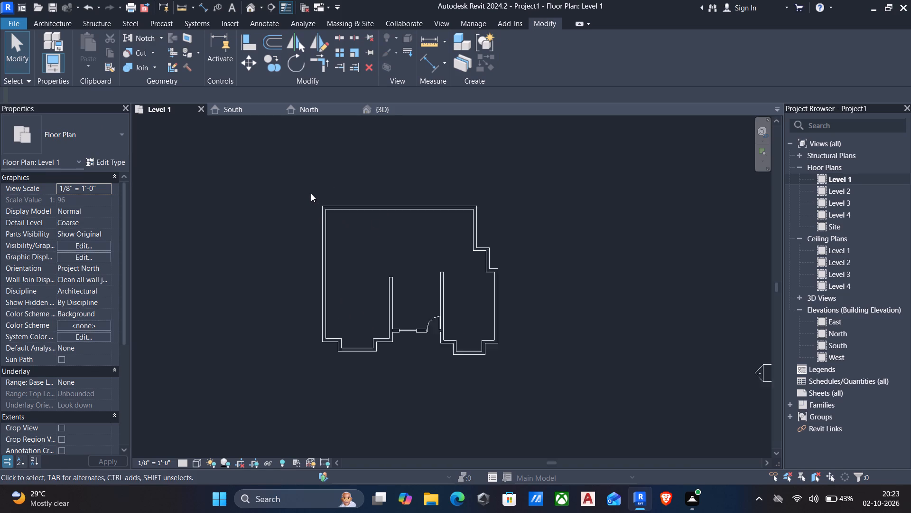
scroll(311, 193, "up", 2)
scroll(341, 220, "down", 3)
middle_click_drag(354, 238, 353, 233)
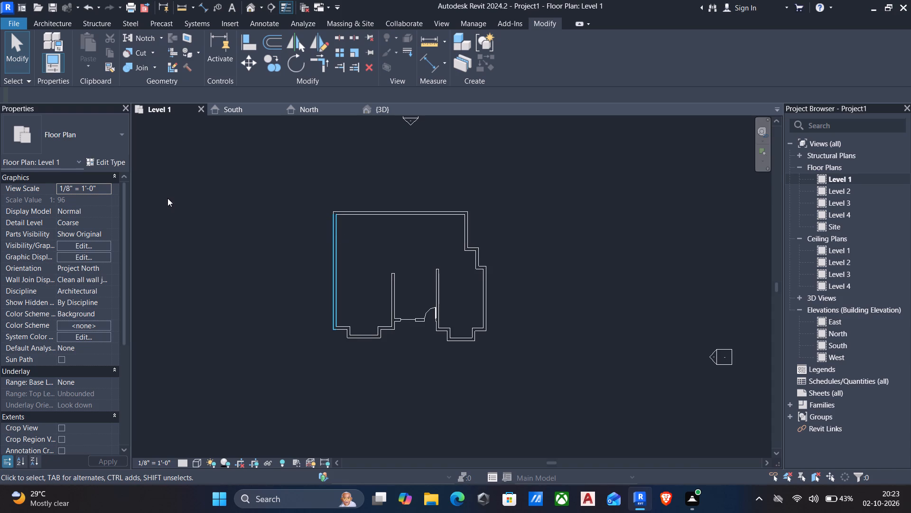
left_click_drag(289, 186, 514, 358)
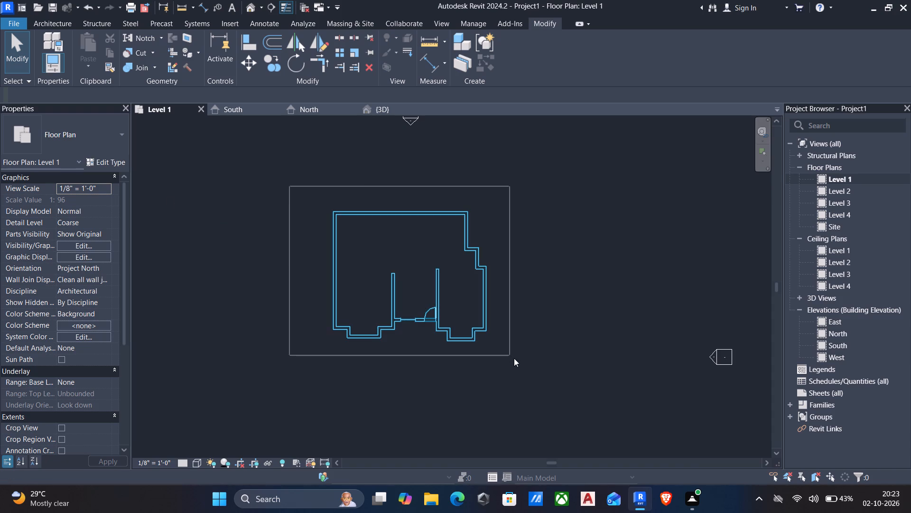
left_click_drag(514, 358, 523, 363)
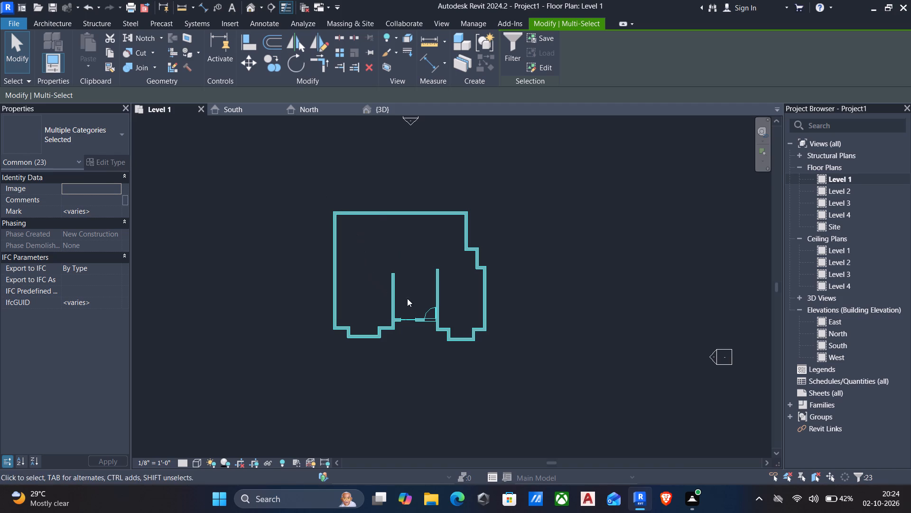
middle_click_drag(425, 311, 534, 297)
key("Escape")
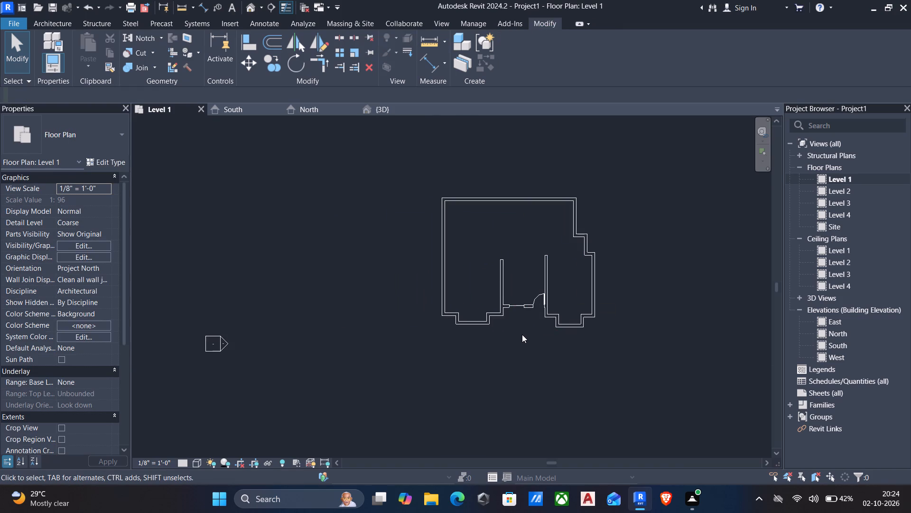
Align the bottom edge of the curtain wall beside the entrance door with the bottom of the east bay's curtain wall in the 3D view.
left_click(385, 108)
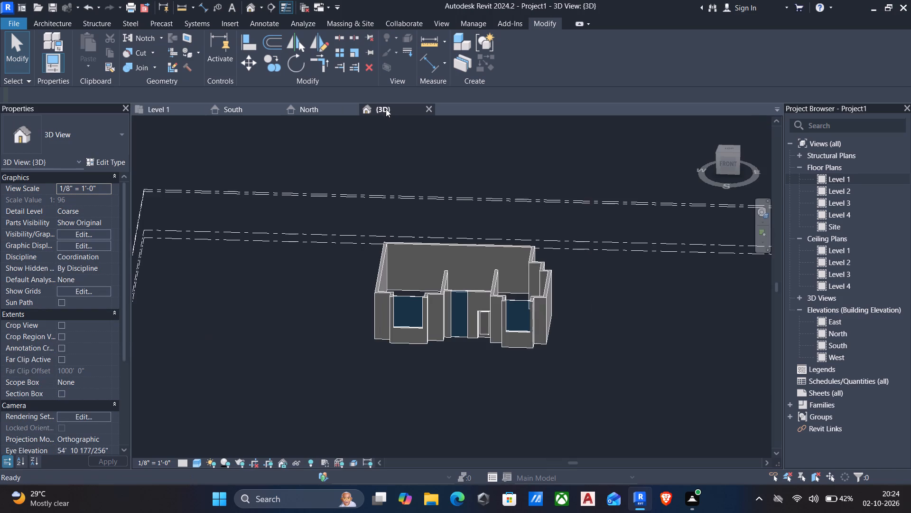
scroll(423, 288, "down", 1)
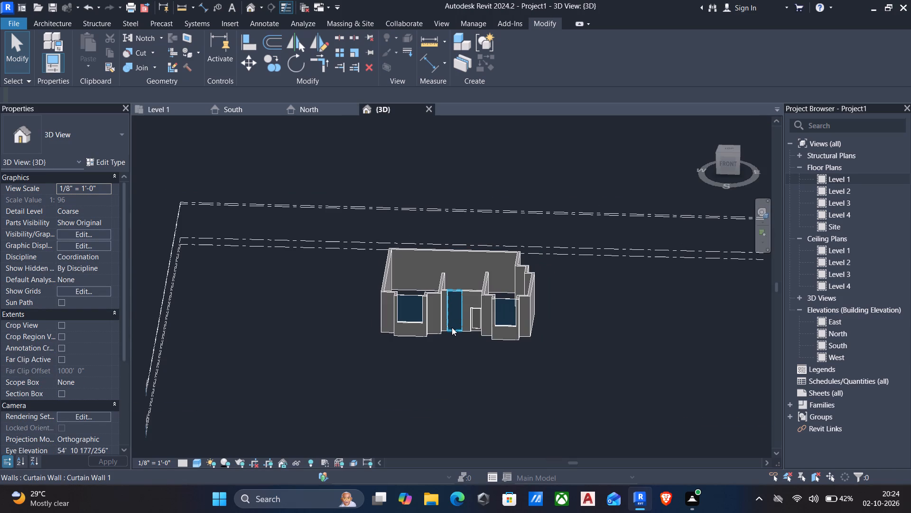
type("al")
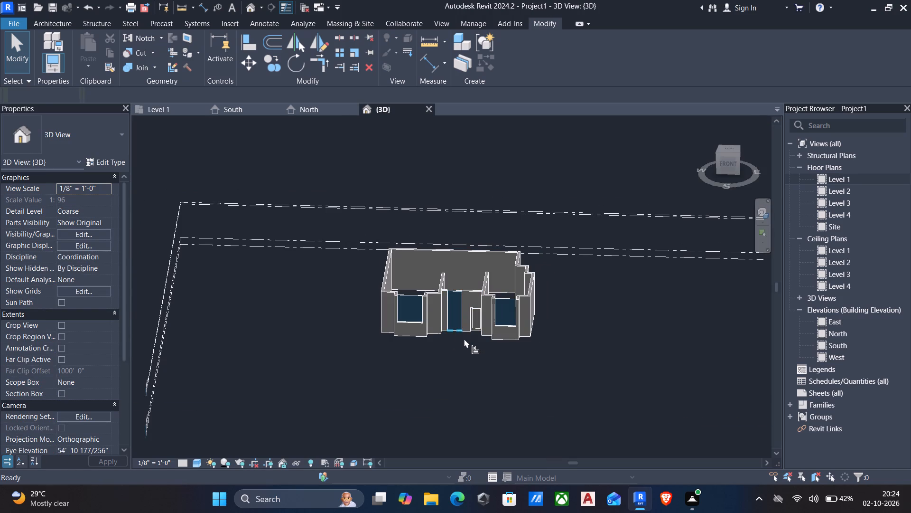
left_click(504, 326)
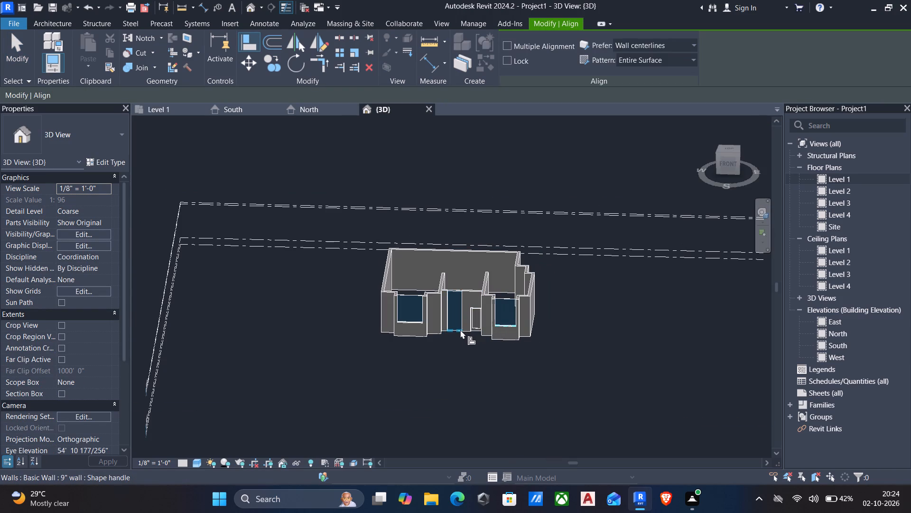
left_click(460, 331)
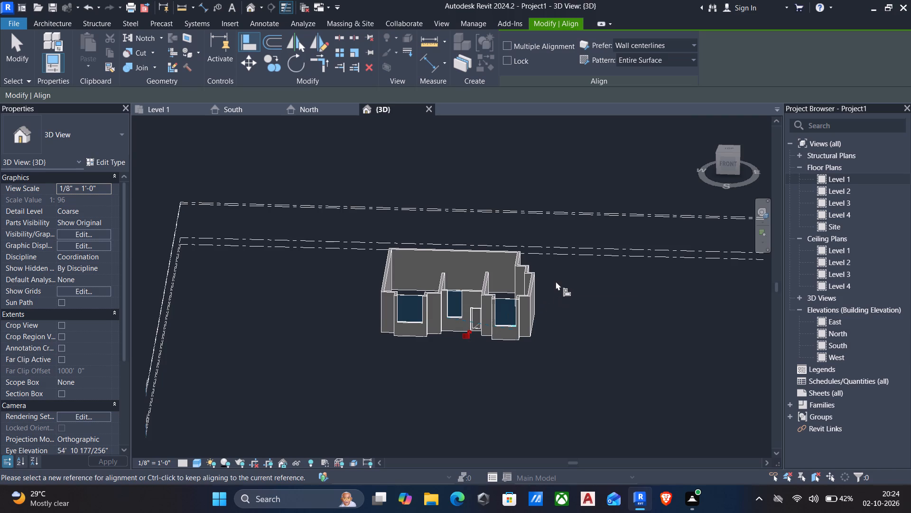
middle_click_drag(555, 283, 552, 313)
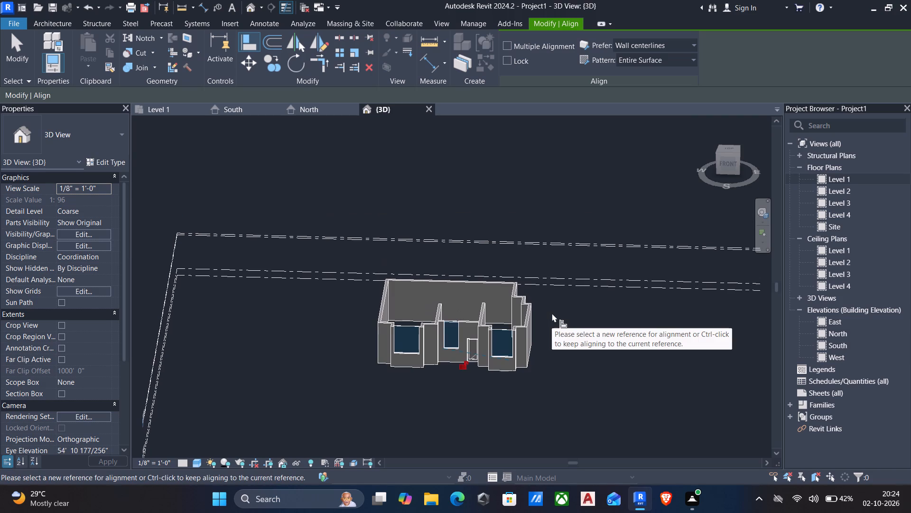
key("Escape")
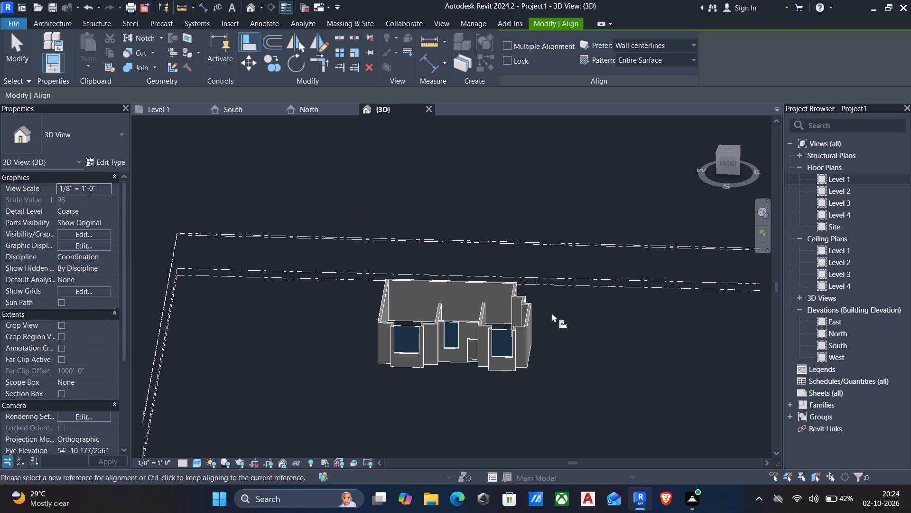
key("Escape")
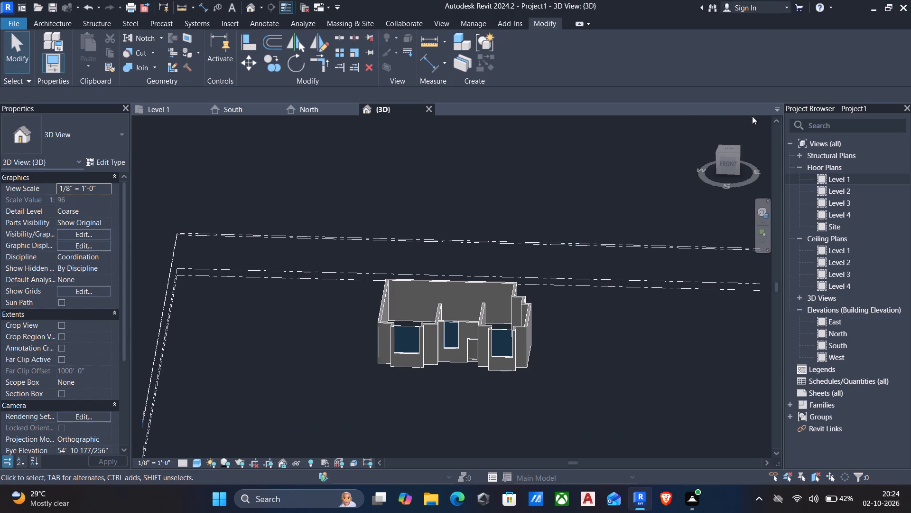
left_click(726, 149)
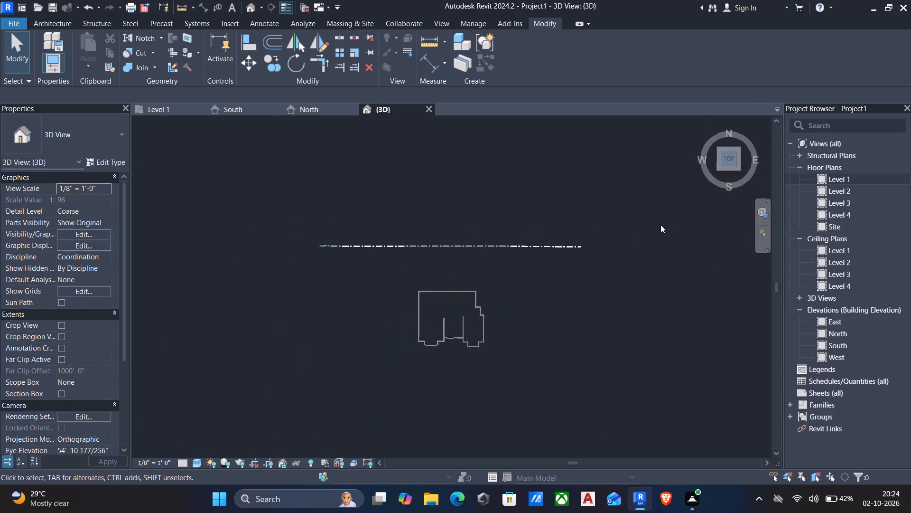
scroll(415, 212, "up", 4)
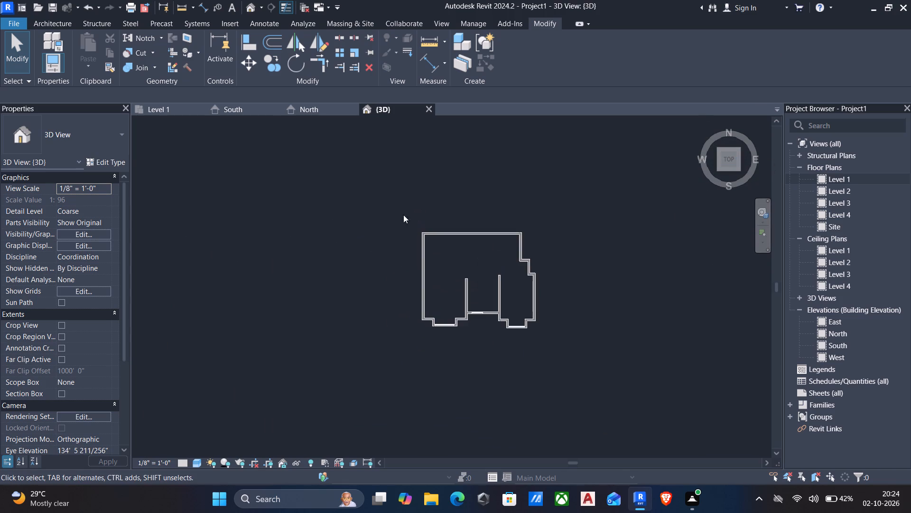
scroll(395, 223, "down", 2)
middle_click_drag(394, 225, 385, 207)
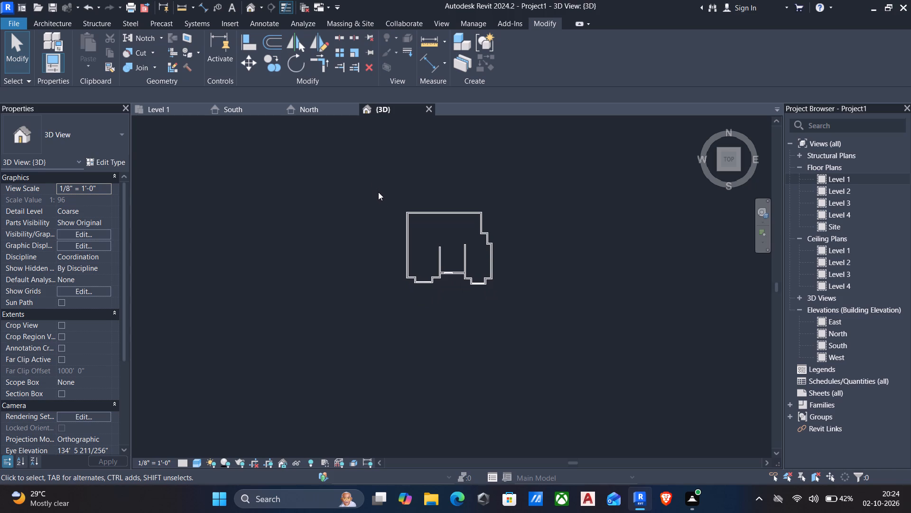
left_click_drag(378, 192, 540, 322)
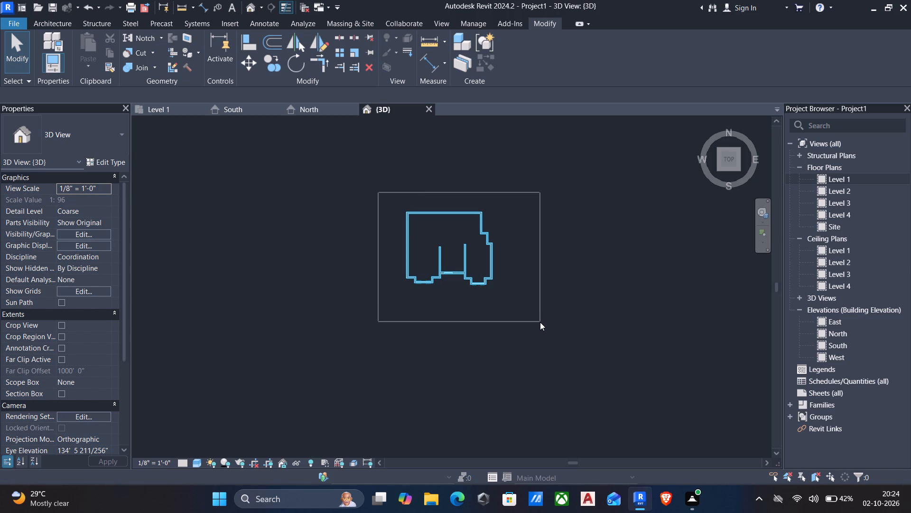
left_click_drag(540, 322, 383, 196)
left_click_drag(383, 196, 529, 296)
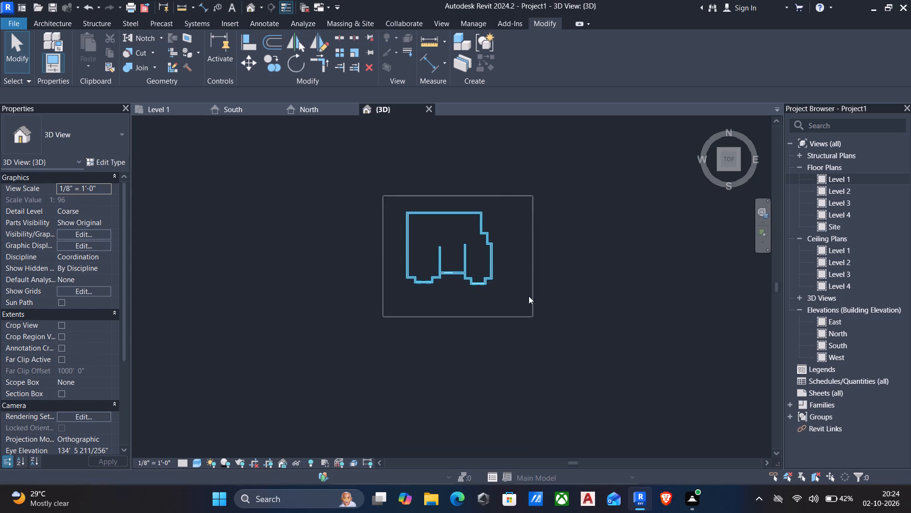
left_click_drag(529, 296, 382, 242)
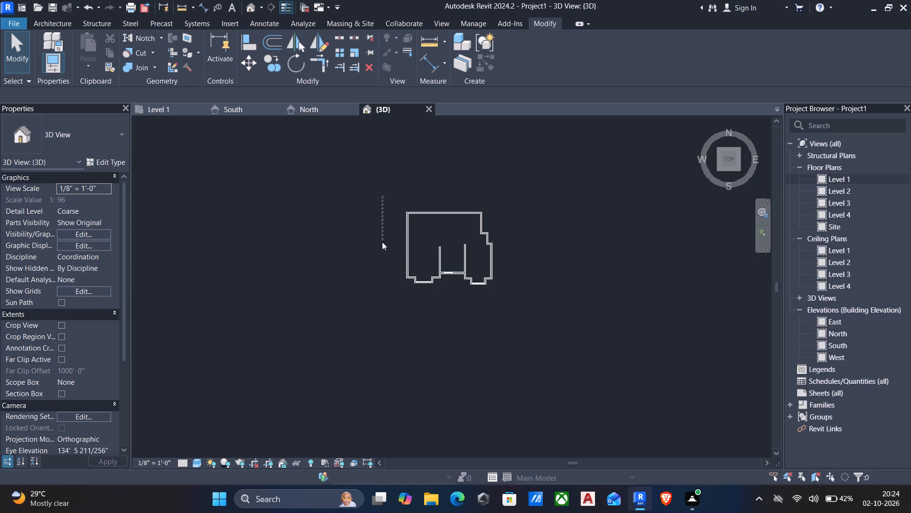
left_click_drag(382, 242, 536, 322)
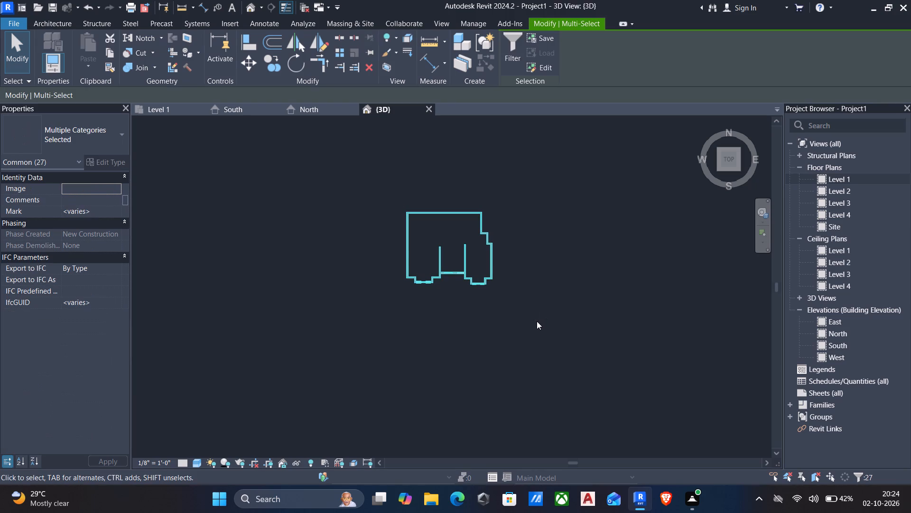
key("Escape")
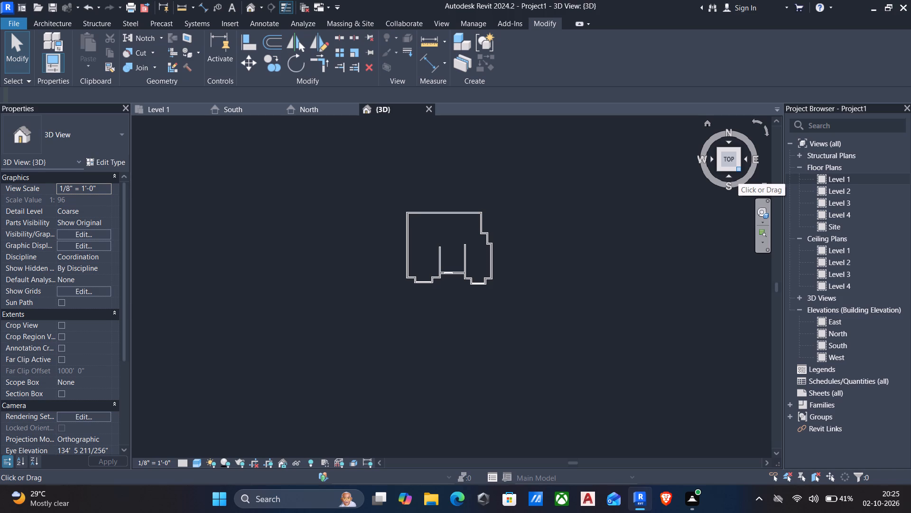
Examine the building's south side in 3D, checking both bay curtain walls, the central curtain wall and the entrance door.
left_click(738, 171)
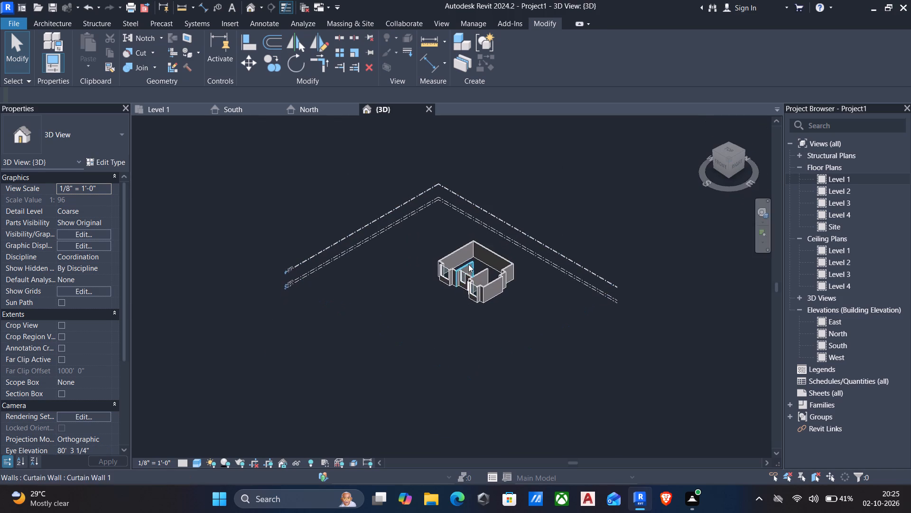
scroll(468, 264, "up", 5)
middle_click_drag(366, 313, 423, 304, "shift")
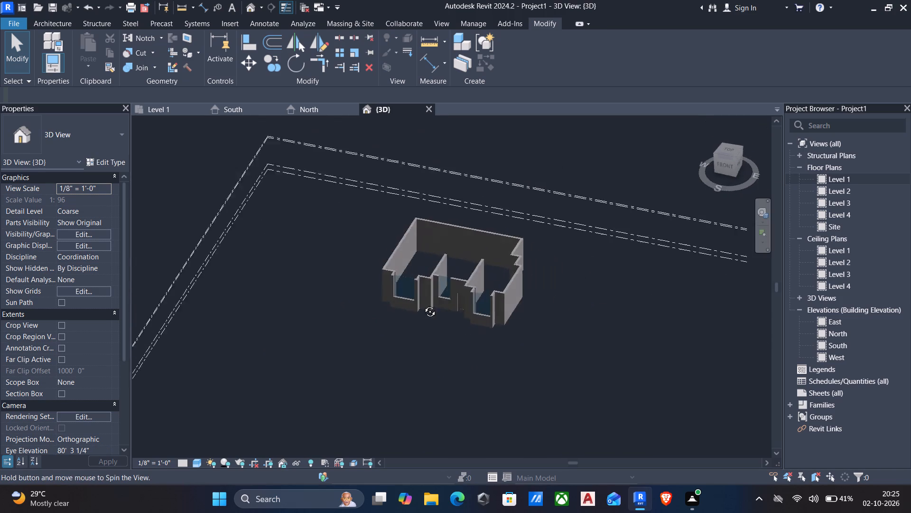
middle_click_drag(423, 304, 467, 291, "shift")
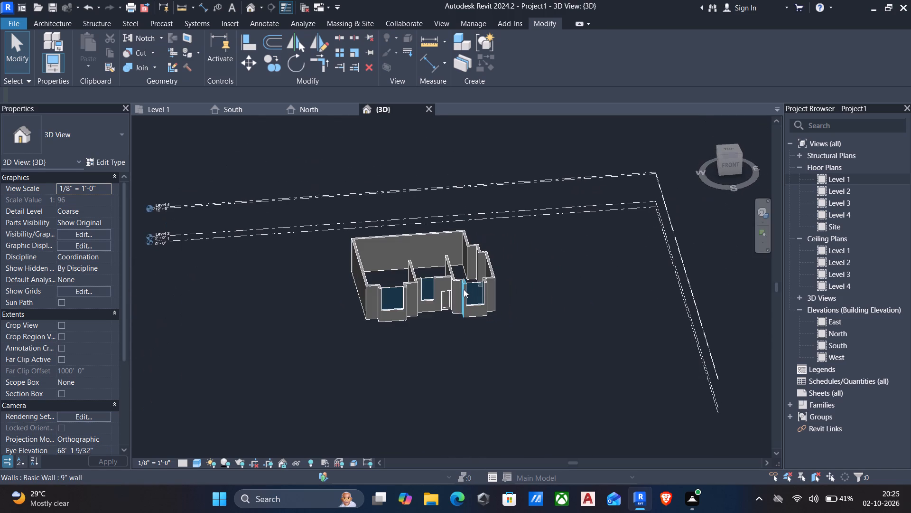
scroll(464, 289, "up", 4)
middle_click_drag(433, 290, 479, 300)
scroll(479, 300, "up", 1)
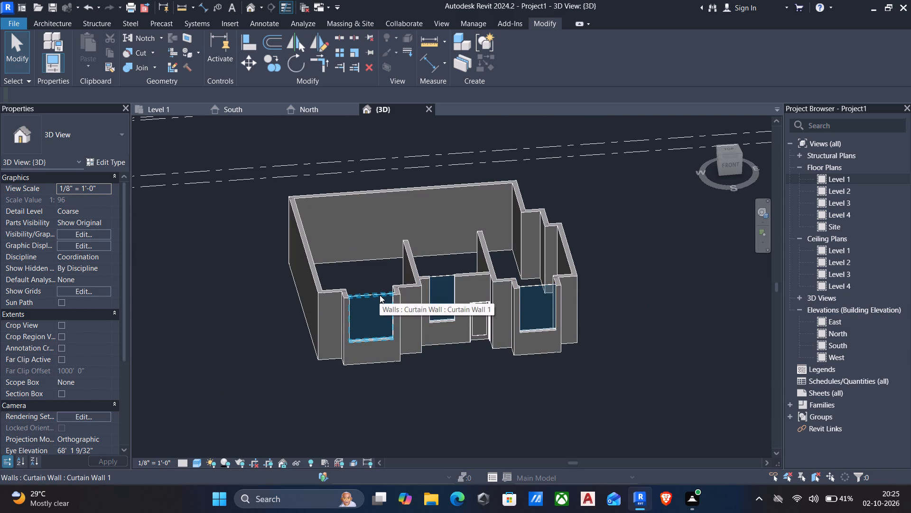
scroll(322, 202, "down", 4)
middle_click_drag(322, 203, 391, 208)
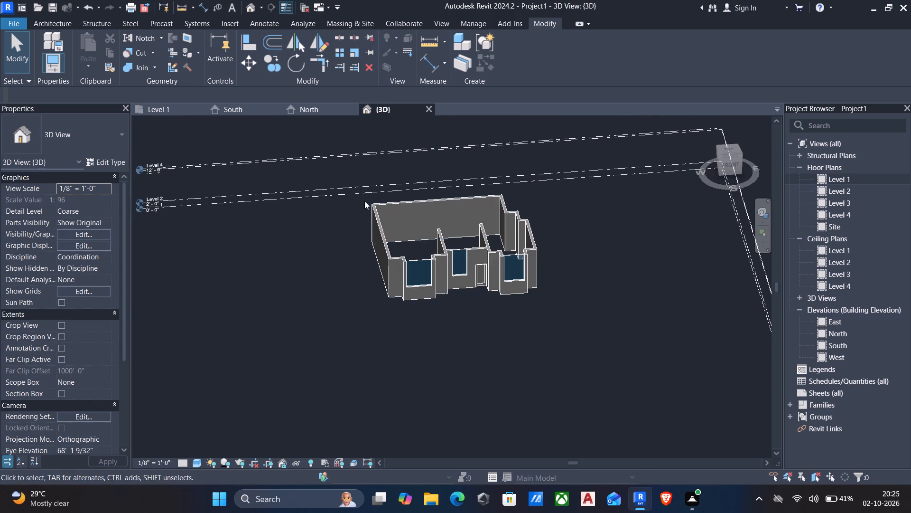
scroll(334, 166, "up", 3)
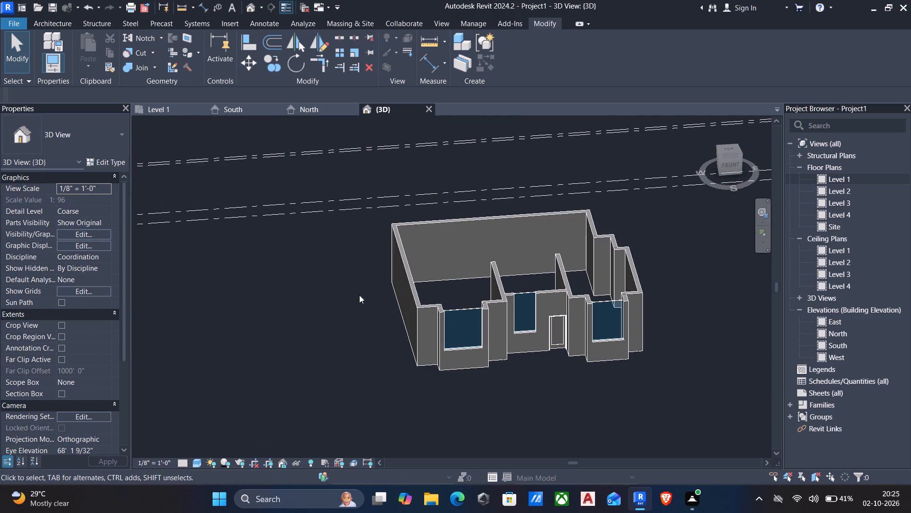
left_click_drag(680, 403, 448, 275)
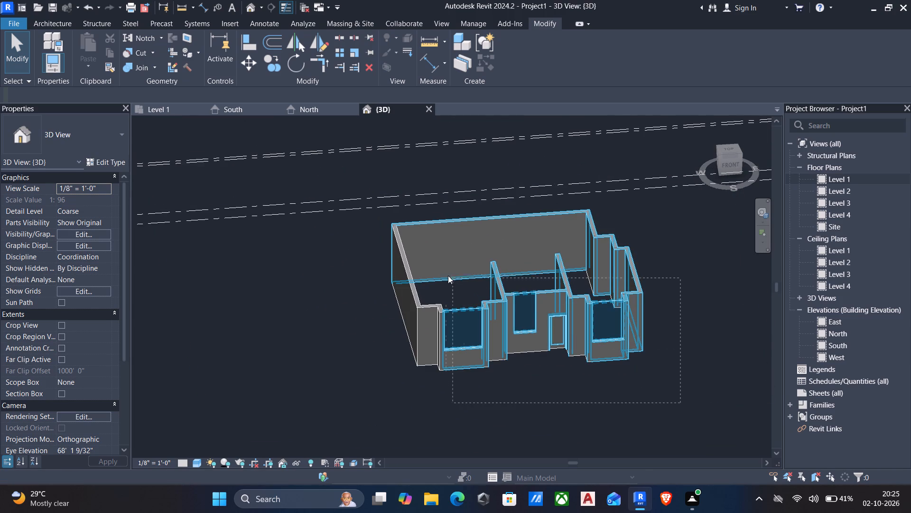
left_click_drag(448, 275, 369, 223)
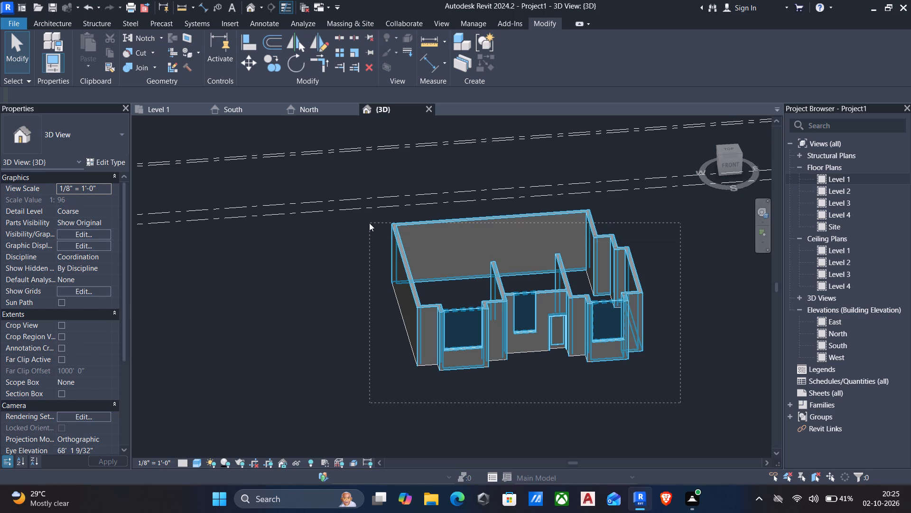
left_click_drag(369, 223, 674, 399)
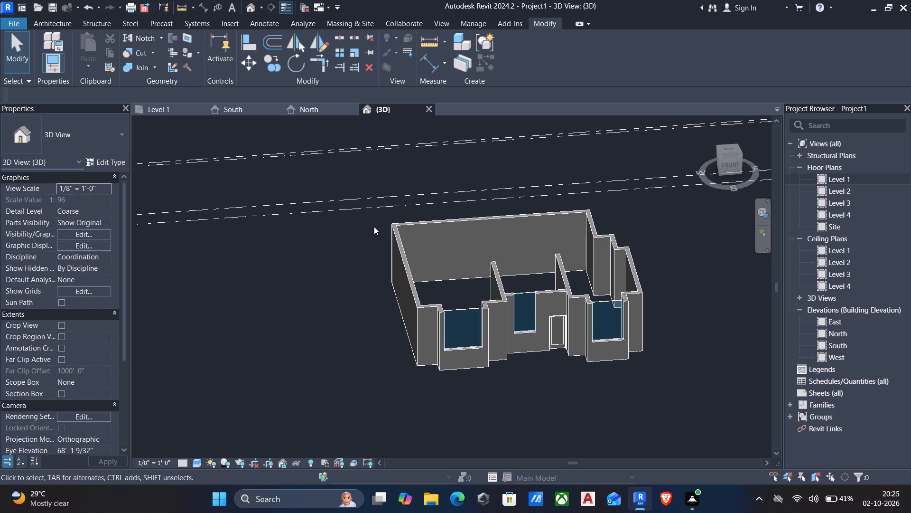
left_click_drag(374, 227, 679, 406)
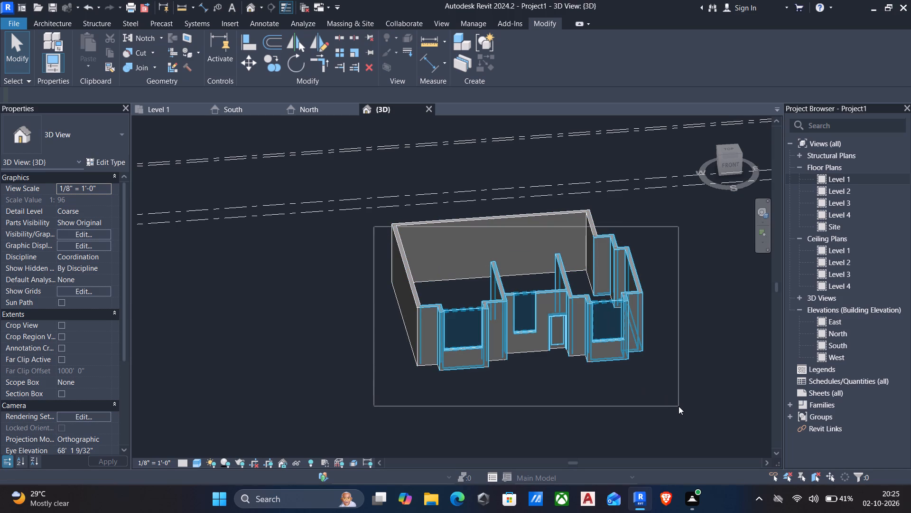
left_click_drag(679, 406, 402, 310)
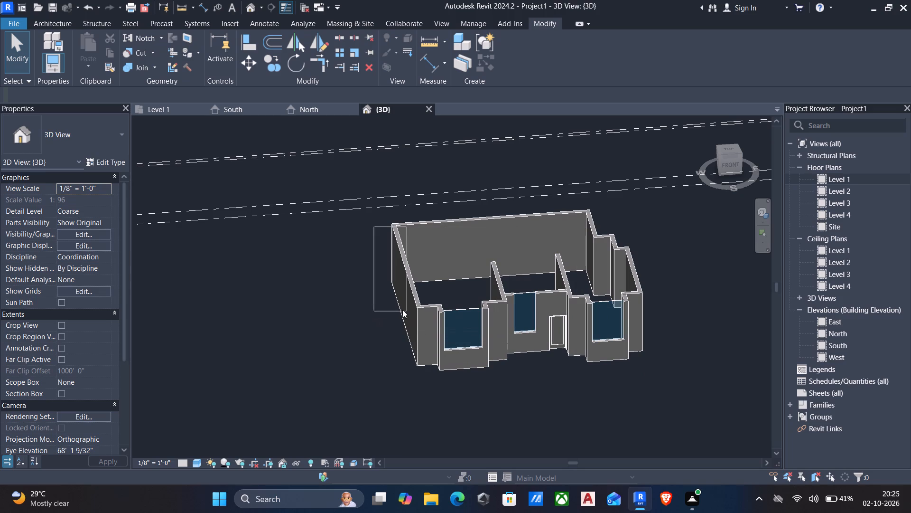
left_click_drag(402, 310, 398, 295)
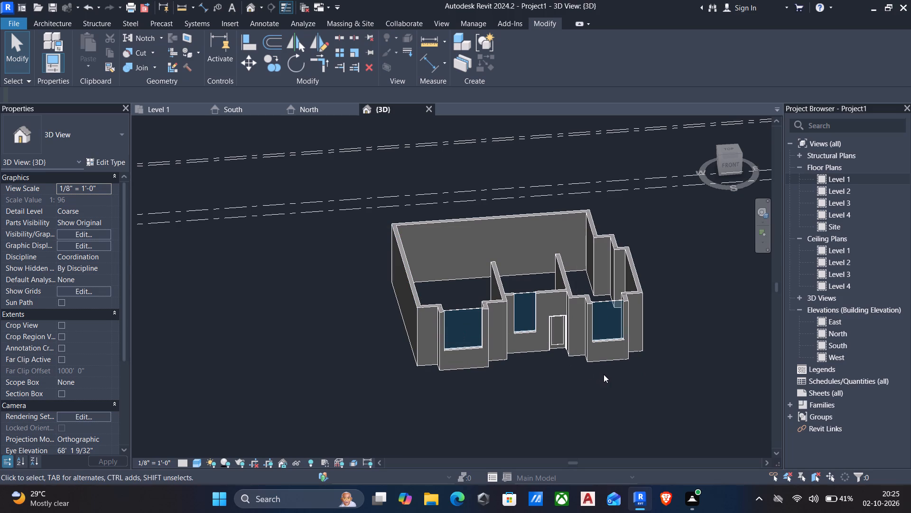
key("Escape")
Orient the 3D view to look straight down on the whole building from the top.
middle_click_drag(675, 346, 660, 351, "shift")
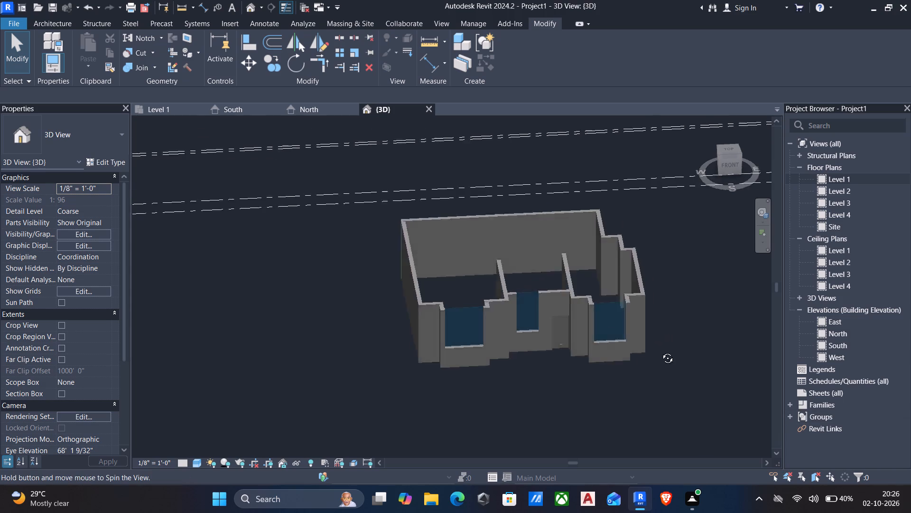
middle_click_drag(660, 351, 625, 365, "shift")
scroll(625, 361, "down", 4)
middle_click_drag(466, 282, 511, 279, "shift")
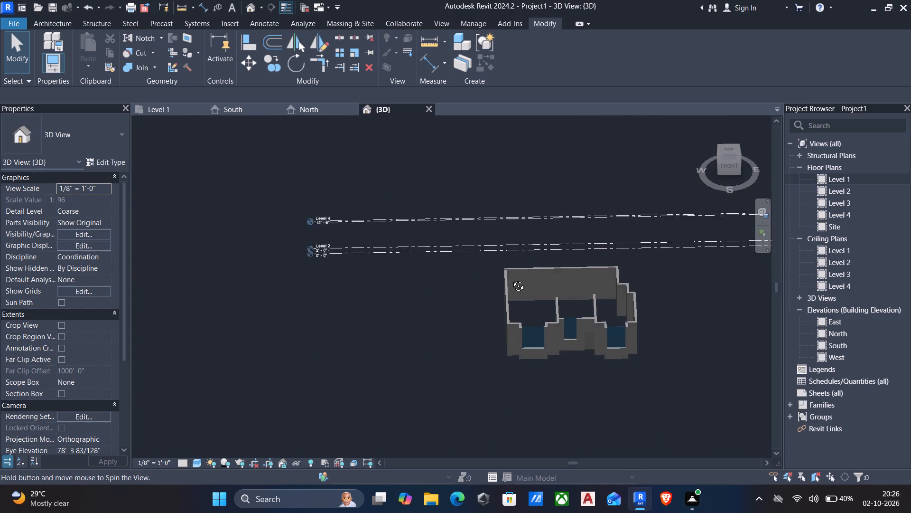
middle_click_drag(511, 279, 513, 277, "shift")
scroll(530, 325, "up", 4)
middle_click_drag(530, 328, 501, 348)
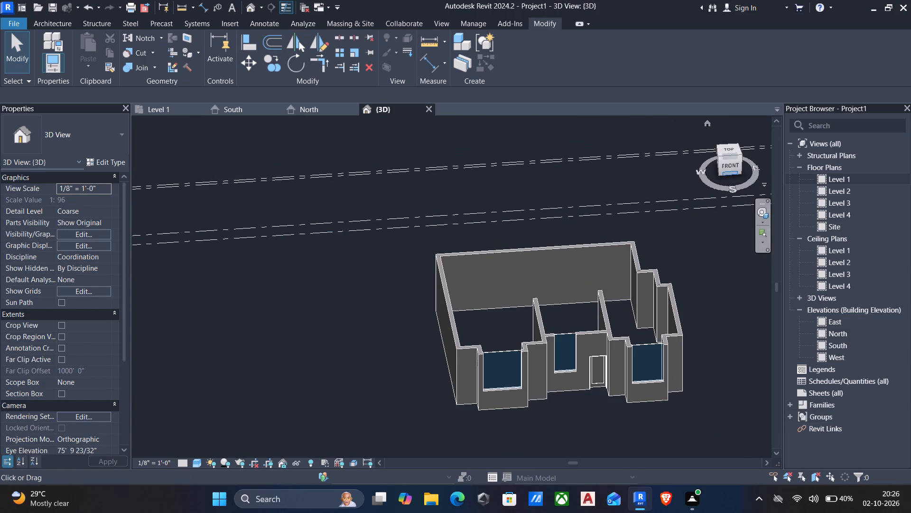
left_click(729, 151)
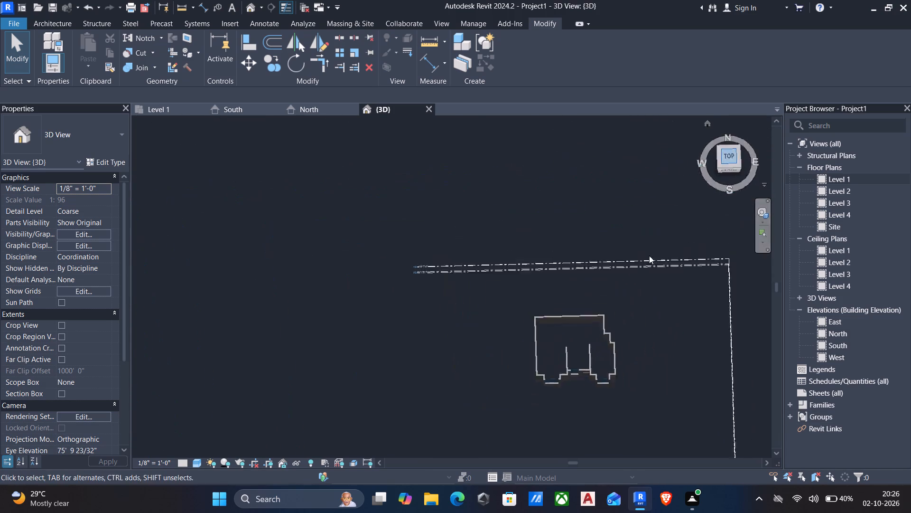
scroll(402, 200, "up", 3)
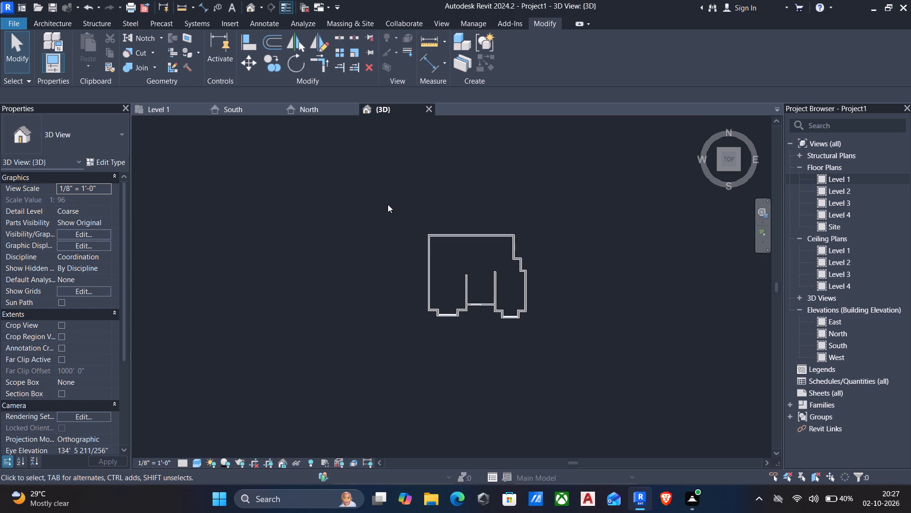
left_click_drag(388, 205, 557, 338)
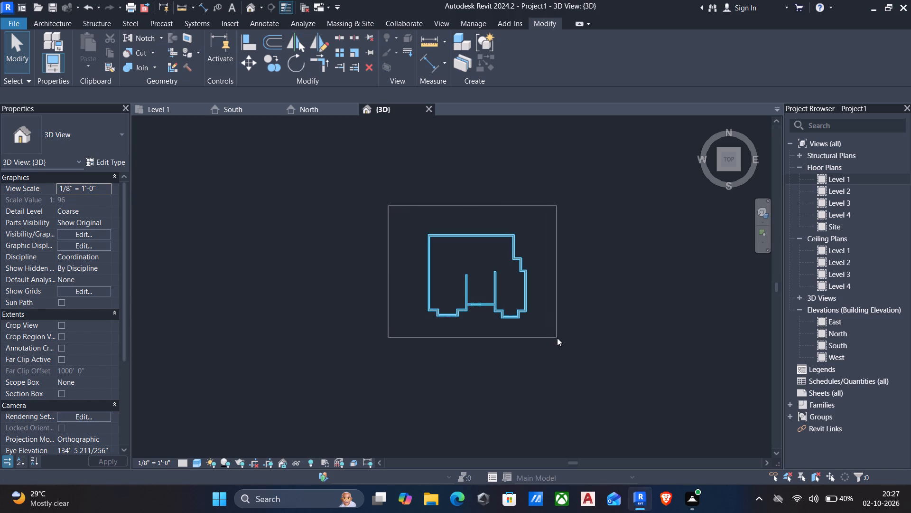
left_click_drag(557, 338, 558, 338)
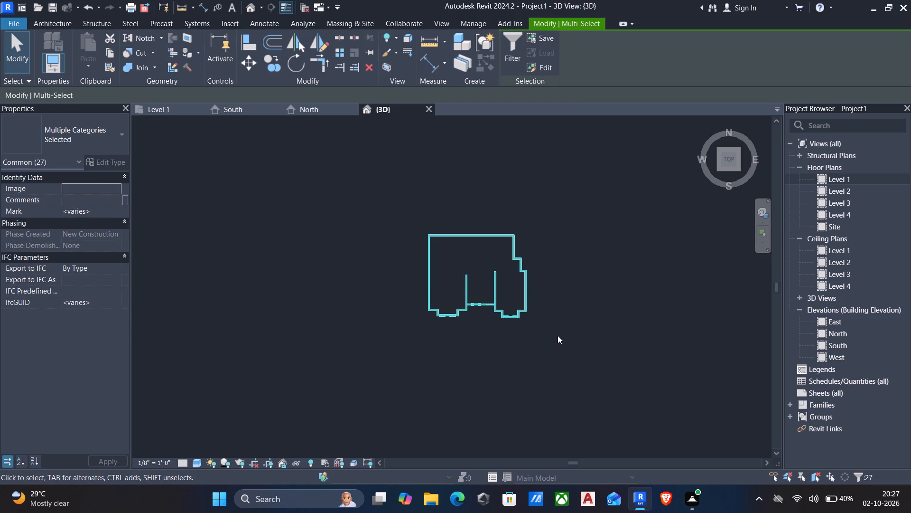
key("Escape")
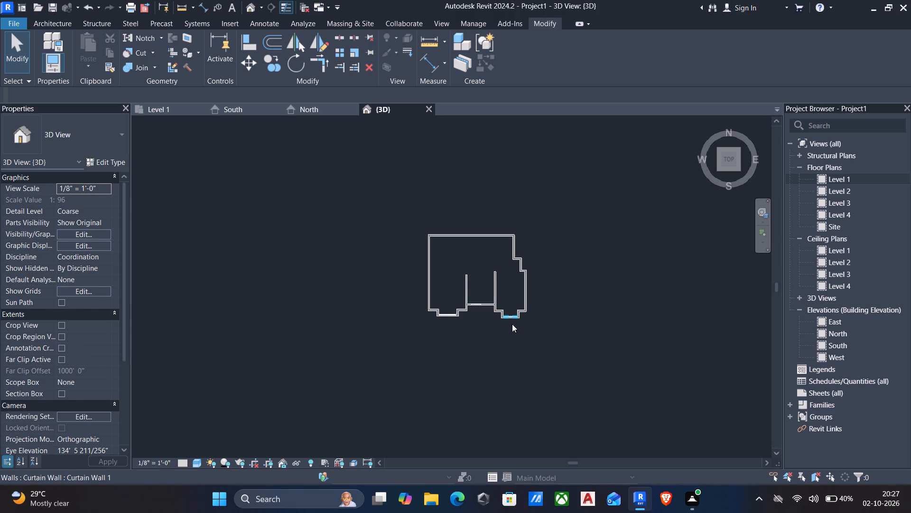
Select the whole building in the top-oriented 3D view, including its walls, curtain walls and entrance door.
scroll(512, 324, "up", 4)
middle_click_drag(501, 192, 494, 204)
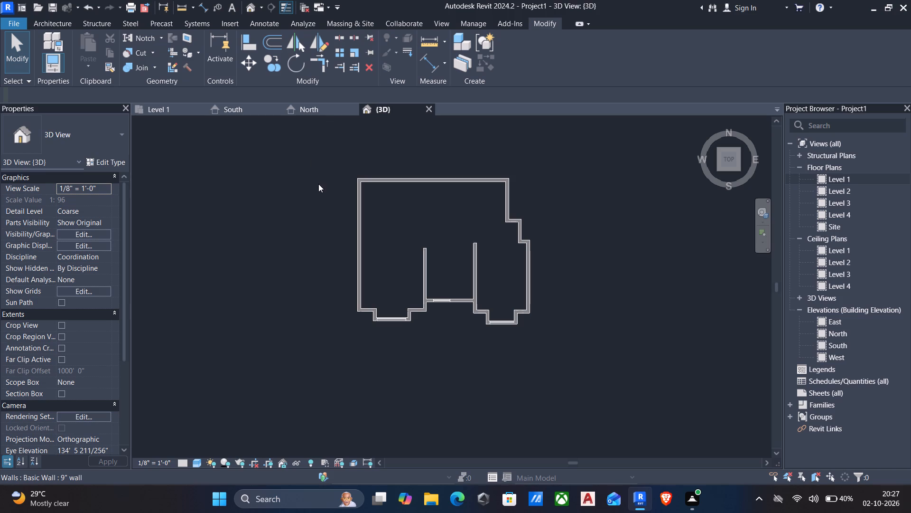
middle_click_drag(339, 172, 332, 183)
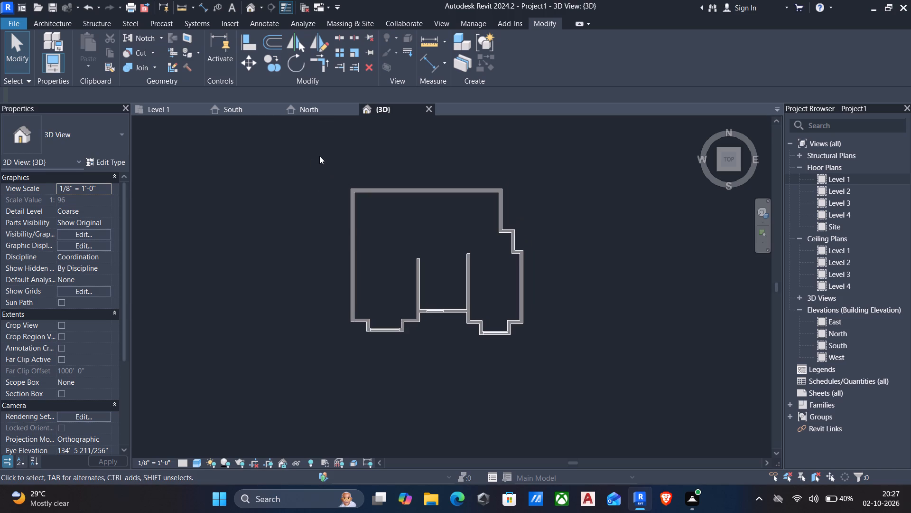
left_click(317, 170)
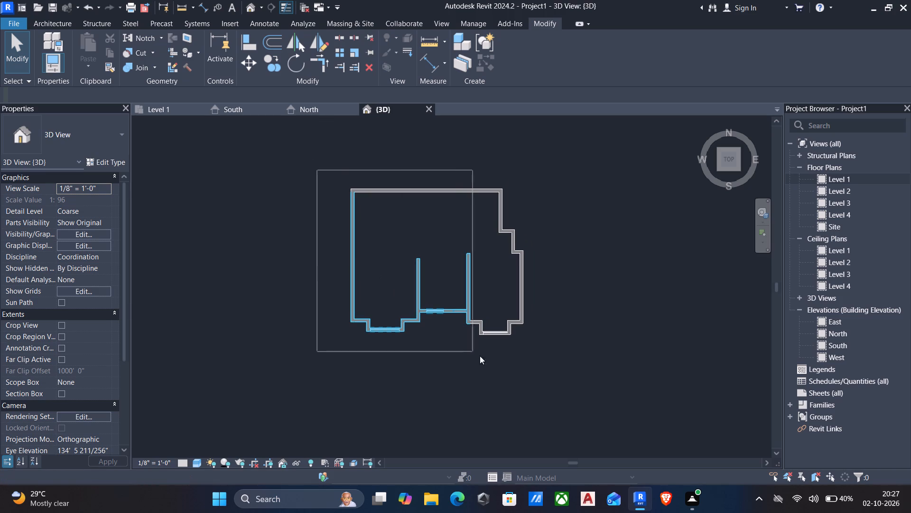
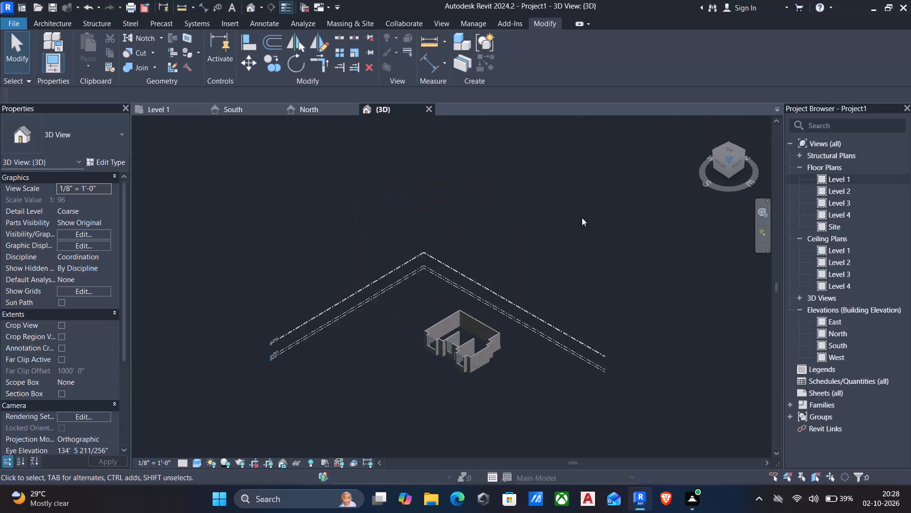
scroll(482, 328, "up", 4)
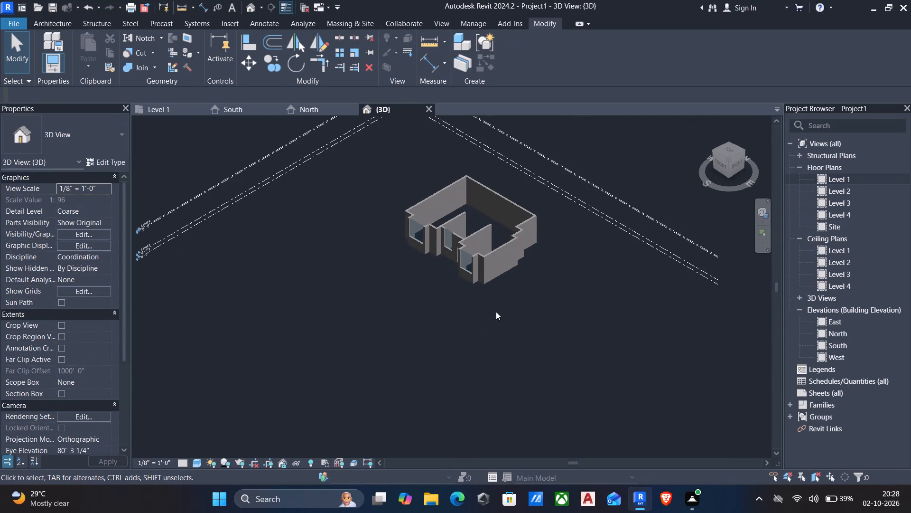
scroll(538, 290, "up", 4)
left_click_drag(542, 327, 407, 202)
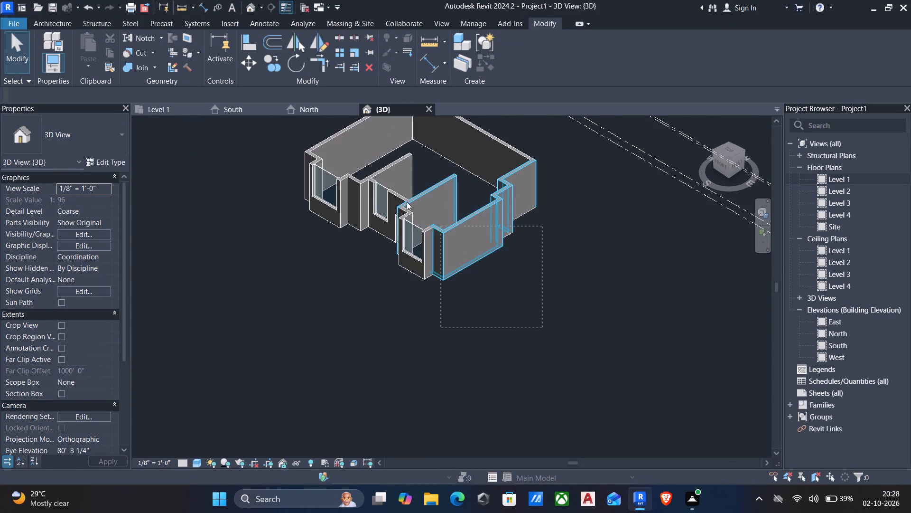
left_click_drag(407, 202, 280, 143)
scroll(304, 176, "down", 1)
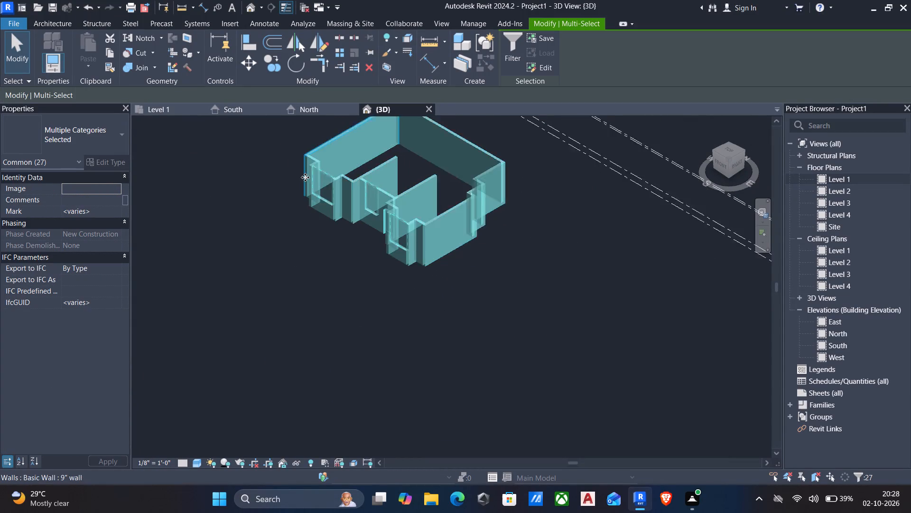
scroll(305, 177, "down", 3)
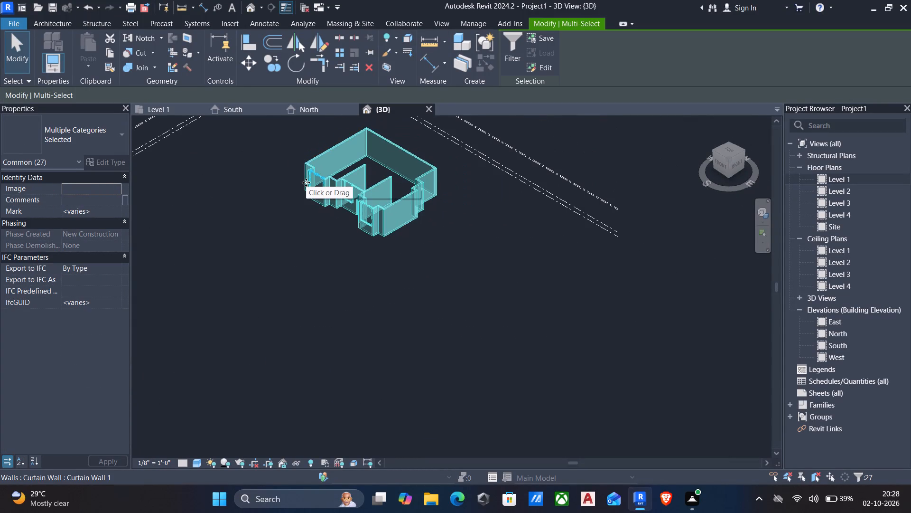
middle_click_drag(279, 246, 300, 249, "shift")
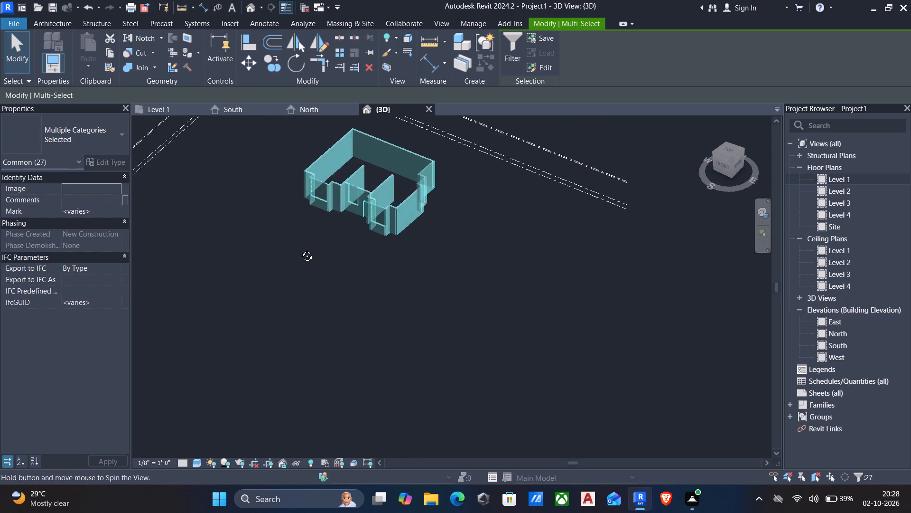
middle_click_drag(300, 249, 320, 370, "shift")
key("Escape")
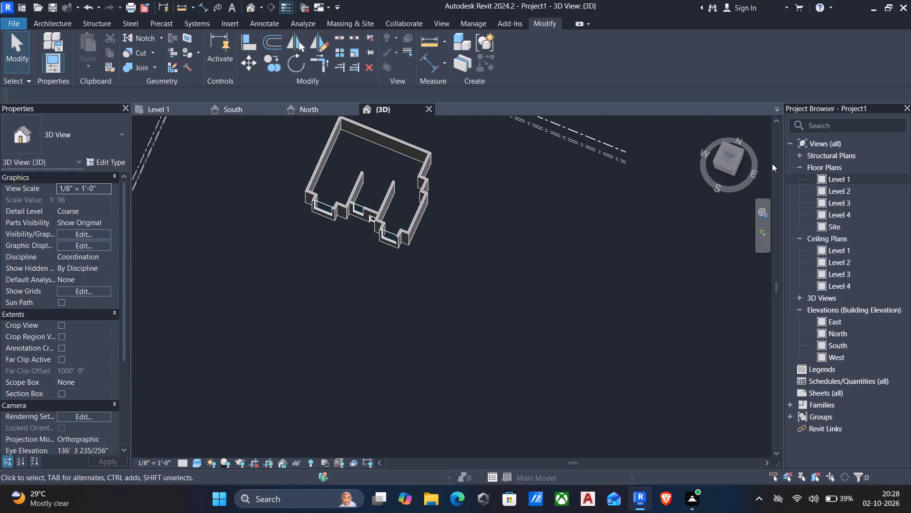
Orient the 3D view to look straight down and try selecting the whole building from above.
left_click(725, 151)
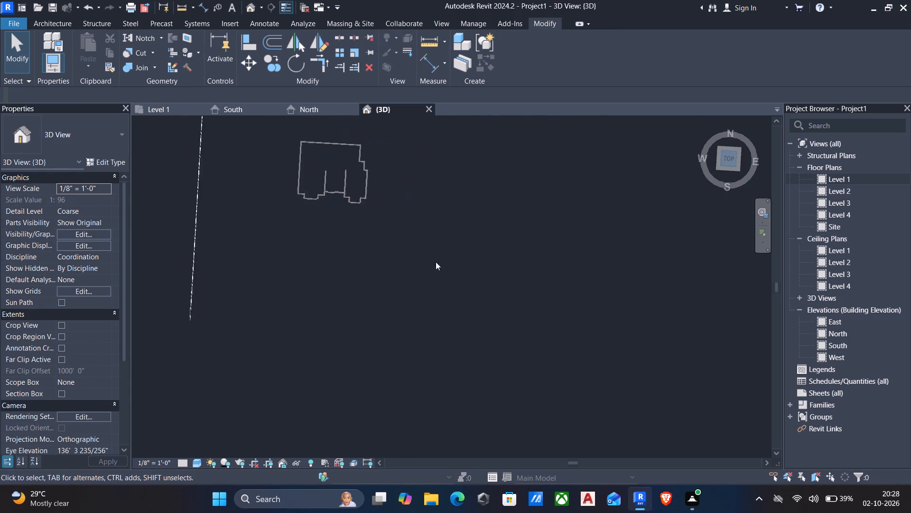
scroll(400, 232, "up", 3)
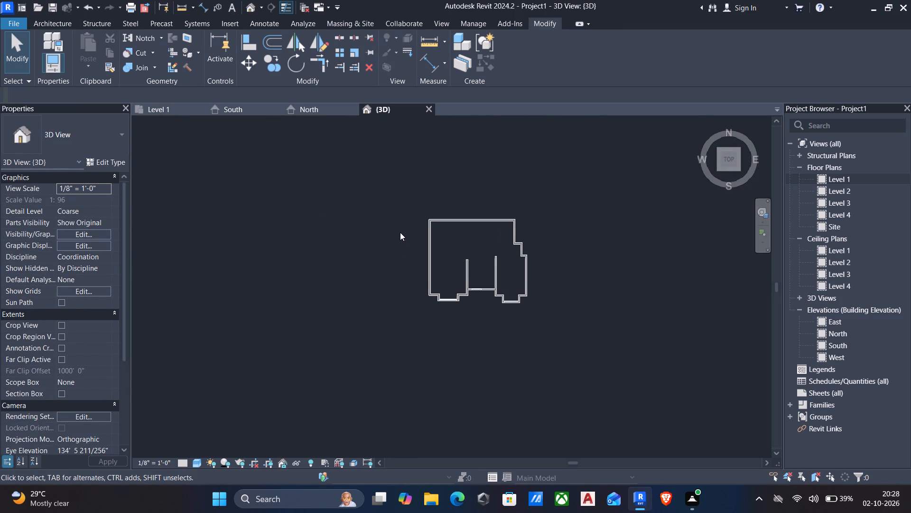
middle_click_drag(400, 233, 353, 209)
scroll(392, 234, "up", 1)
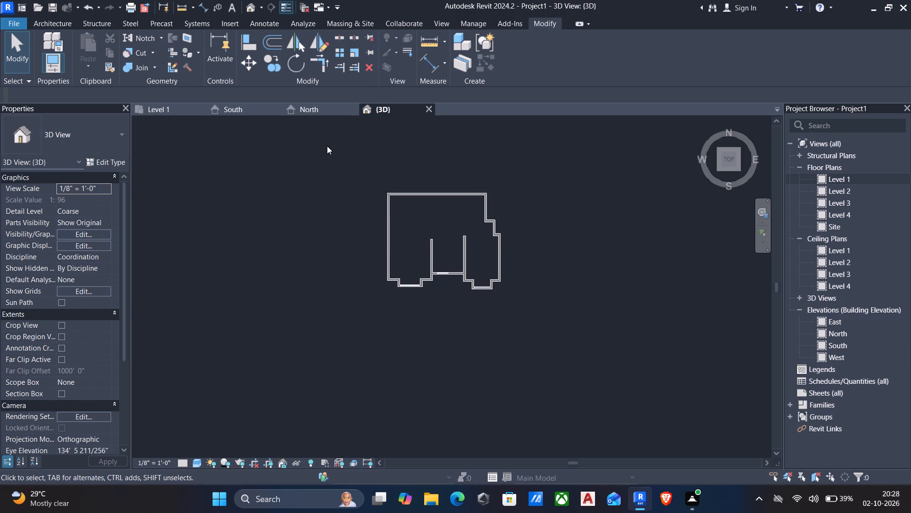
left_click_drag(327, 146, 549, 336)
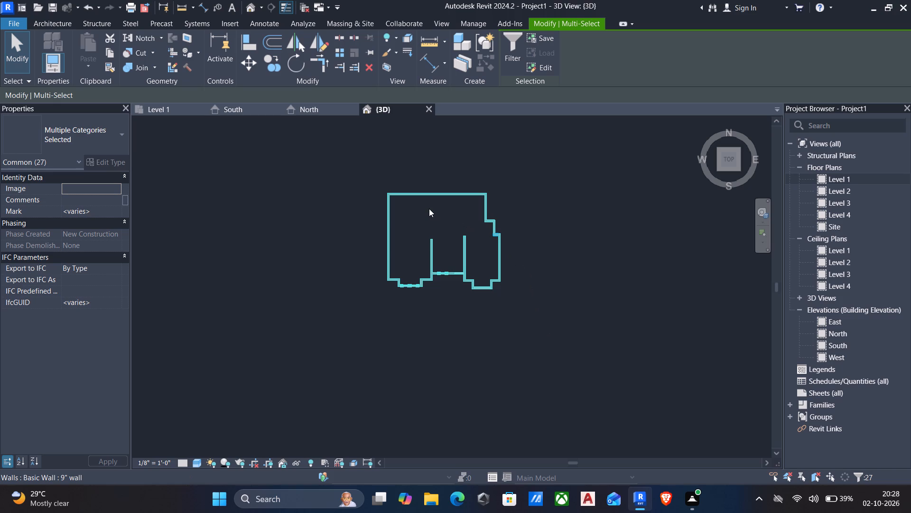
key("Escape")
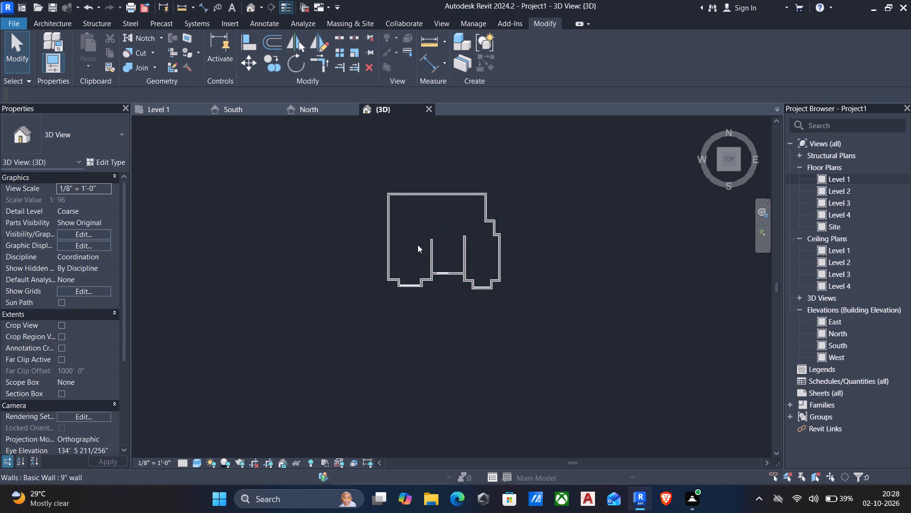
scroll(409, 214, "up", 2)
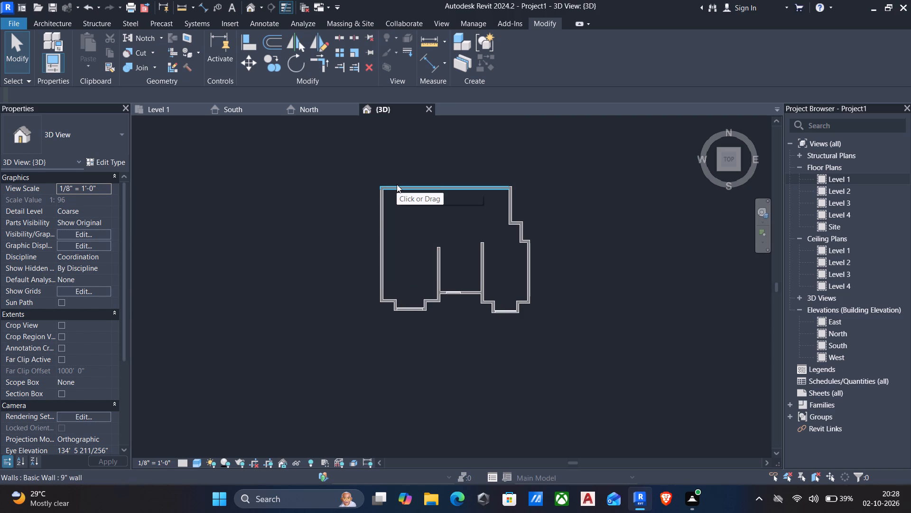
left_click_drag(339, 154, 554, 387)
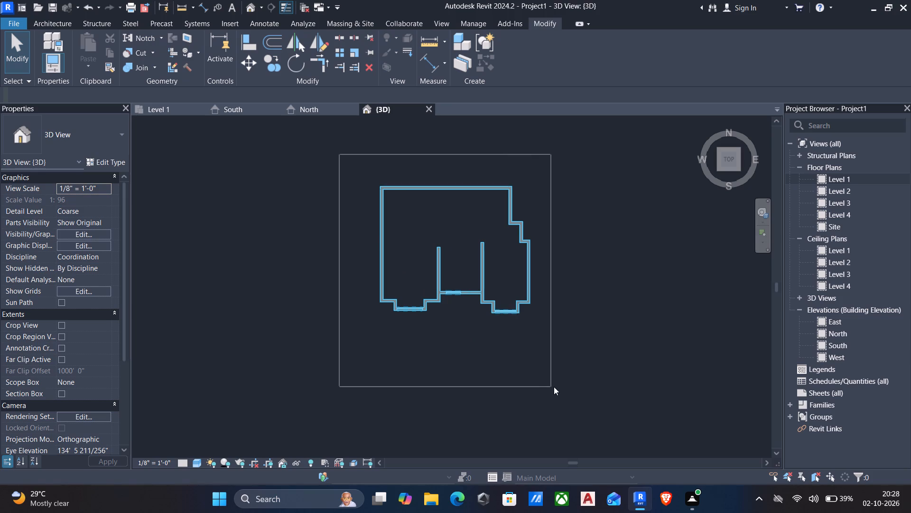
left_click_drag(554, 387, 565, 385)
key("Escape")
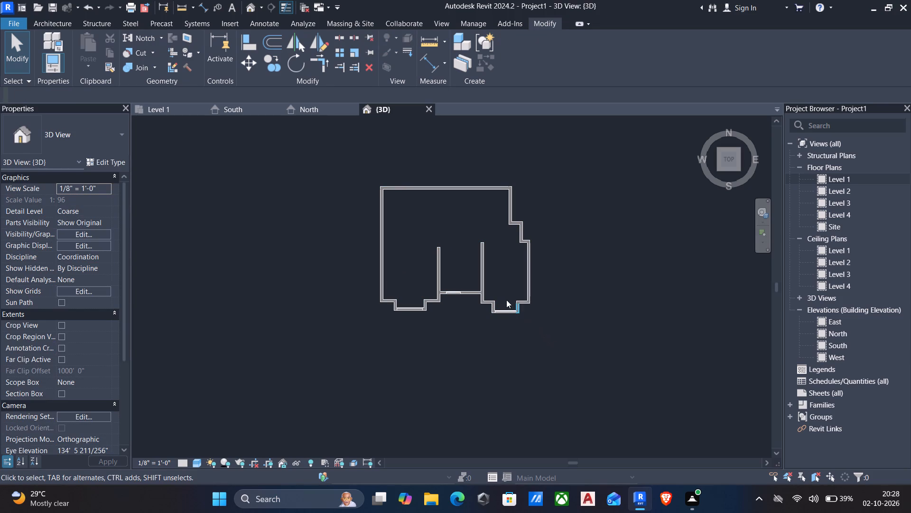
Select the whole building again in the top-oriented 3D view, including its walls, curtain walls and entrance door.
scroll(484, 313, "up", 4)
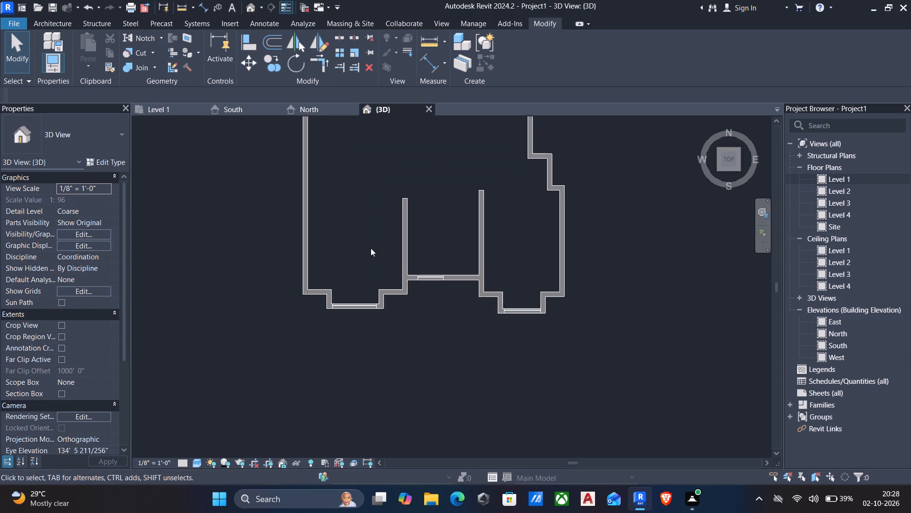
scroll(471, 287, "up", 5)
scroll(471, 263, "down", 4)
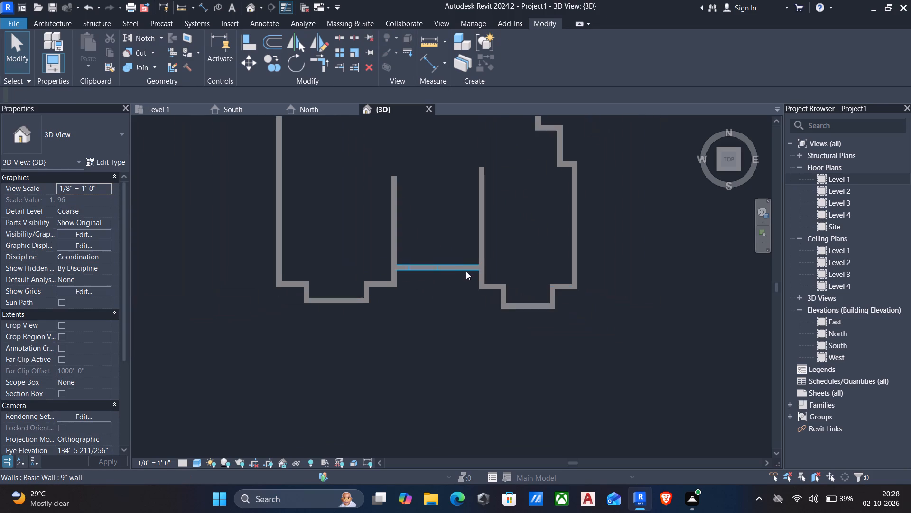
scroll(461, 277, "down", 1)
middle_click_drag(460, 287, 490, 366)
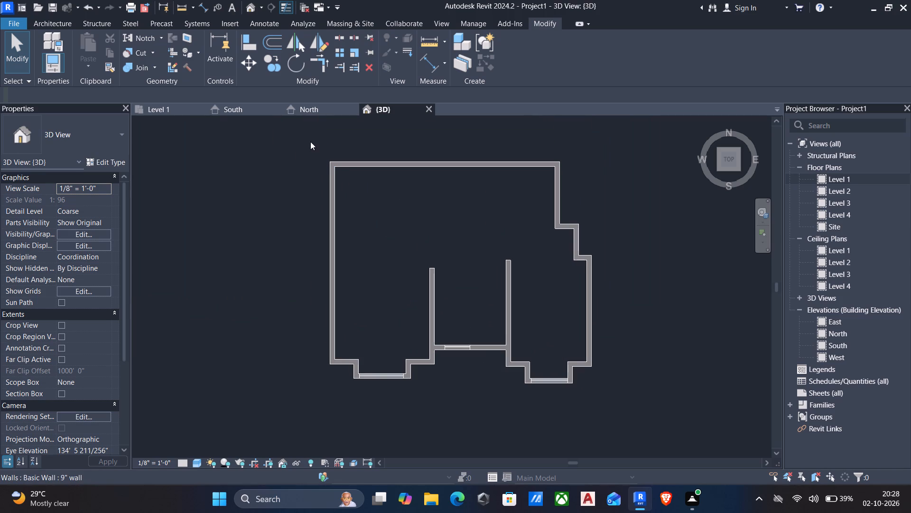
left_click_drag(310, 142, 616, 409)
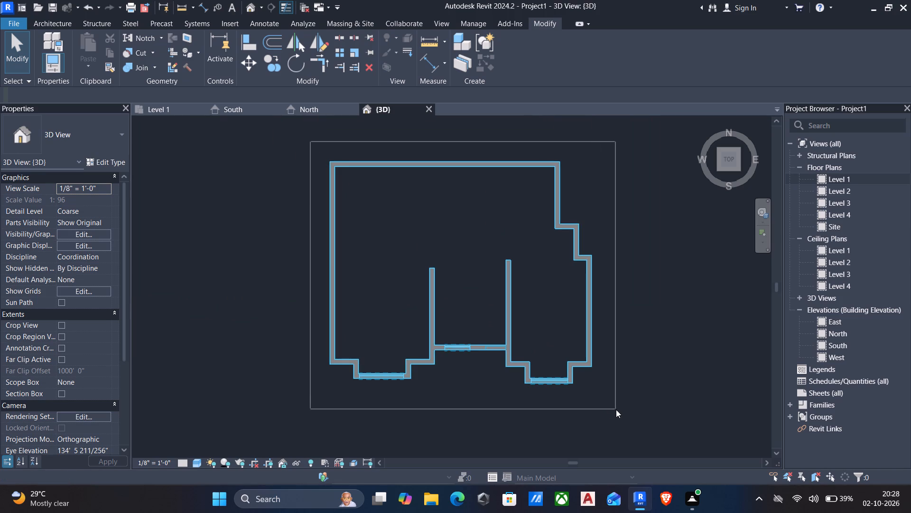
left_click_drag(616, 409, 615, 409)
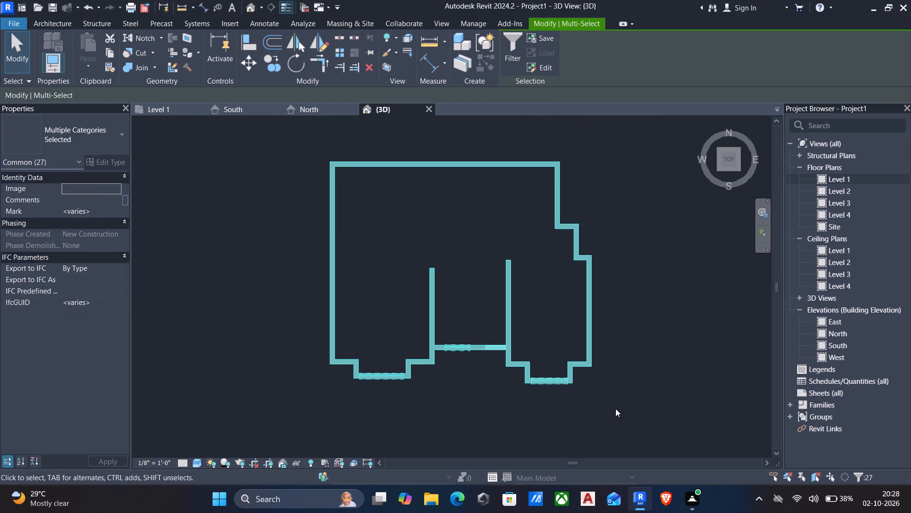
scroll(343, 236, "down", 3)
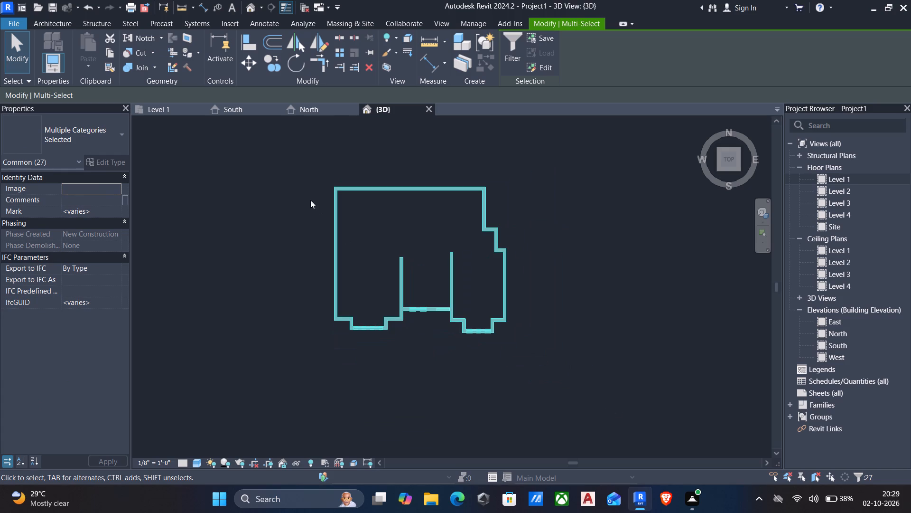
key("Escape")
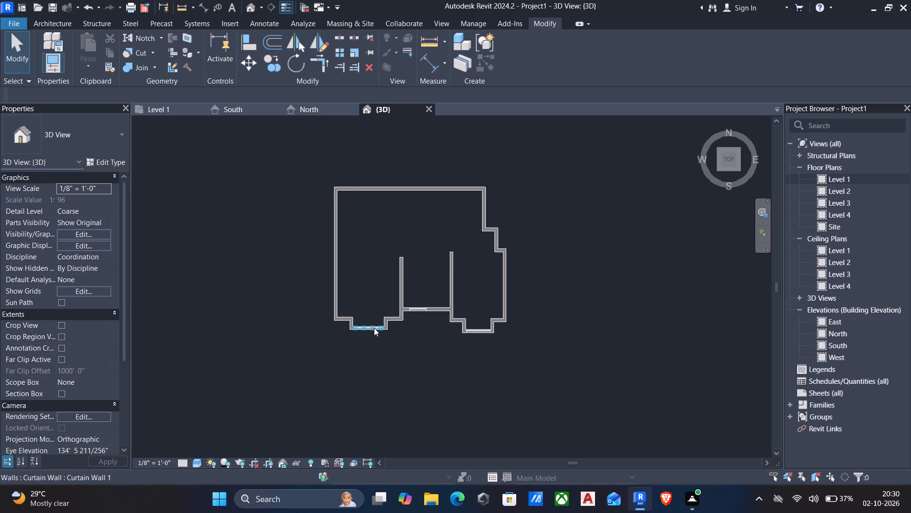
Examine the building's south side in an angled 3D view, checking the curtain walls and the entrance door.
scroll(371, 330, "up", 2)
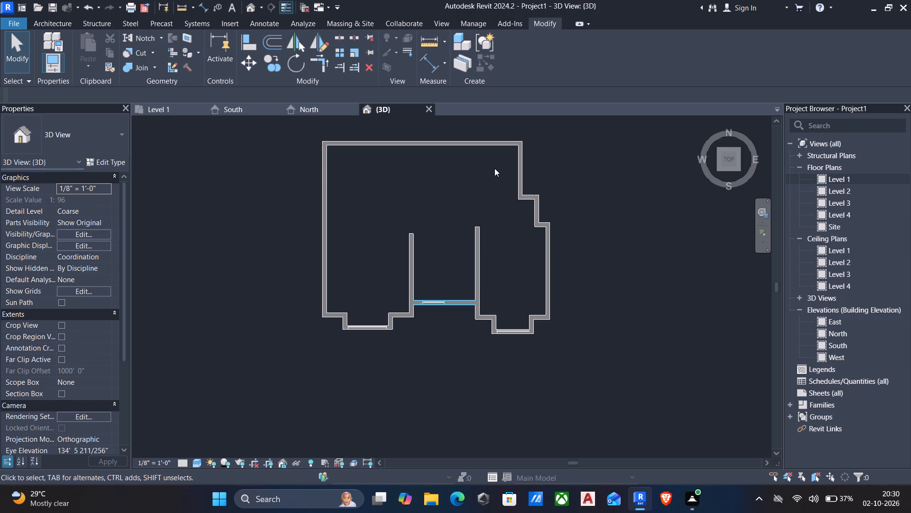
left_click(384, 113)
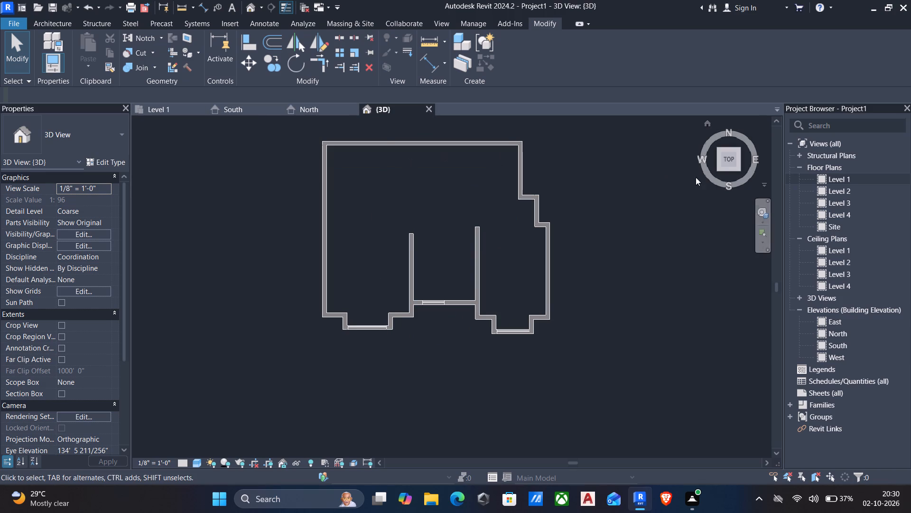
left_click(739, 168)
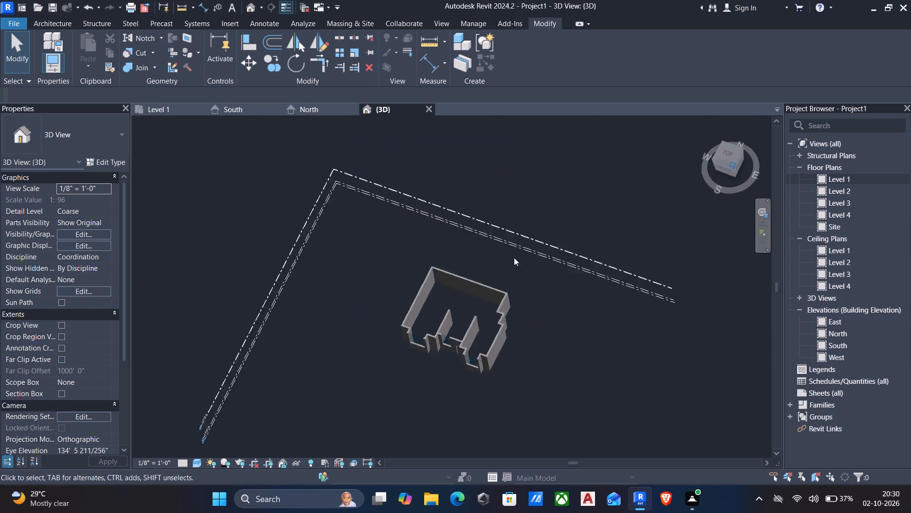
scroll(386, 350, "up", 1)
middle_click_drag(386, 350, 455, 340, "shift")
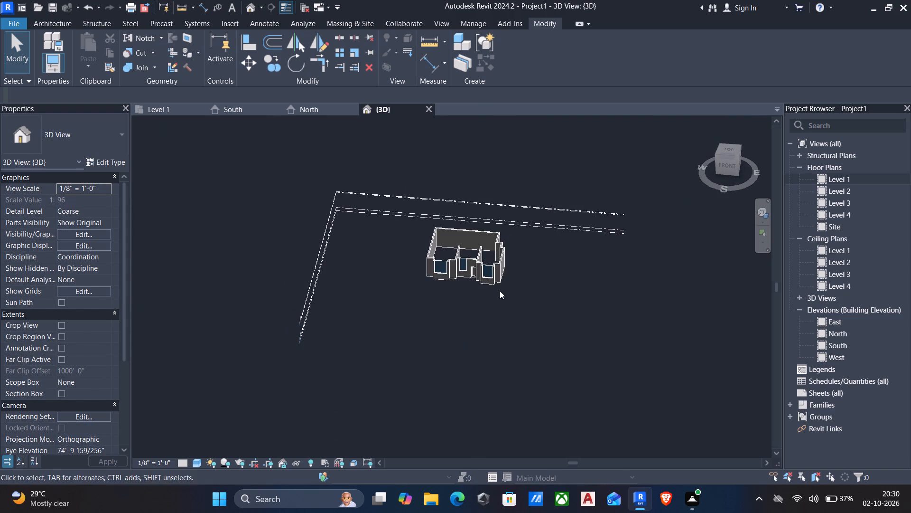
scroll(516, 232, "up", 5)
scroll(357, 253, "up", 4)
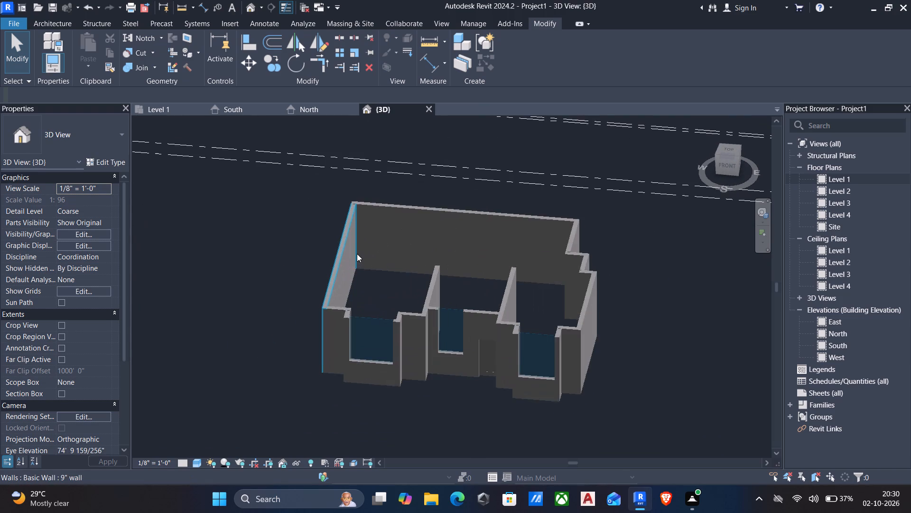
middle_click_drag(283, 365, 270, 356, "shift")
scroll(382, 353, "up", 1)
middle_click_drag(382, 355, 400, 353)
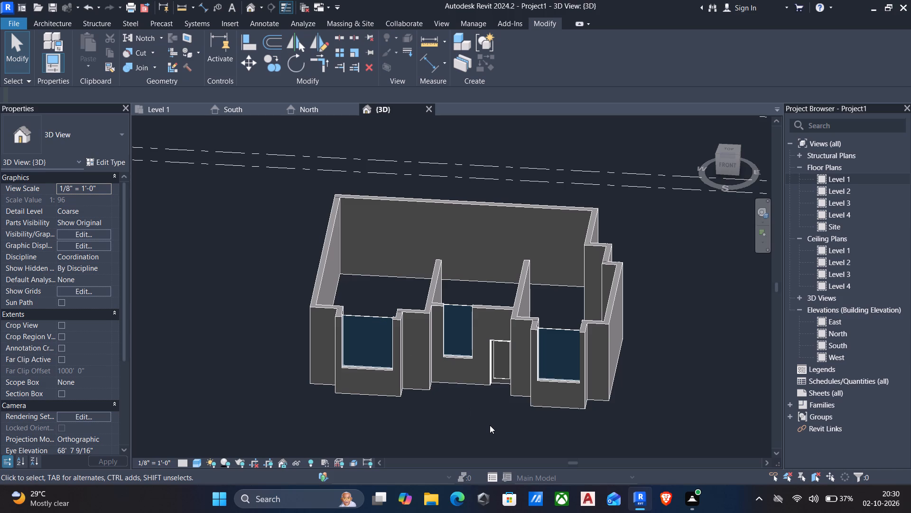
middle_click_drag(512, 399, 501, 369)
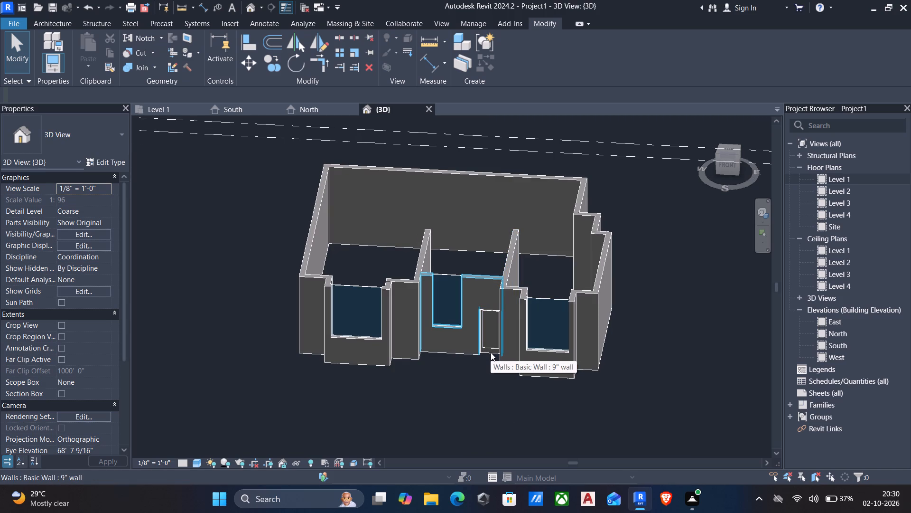
Select the entrance door in the central south wall.
left_click(482, 310)
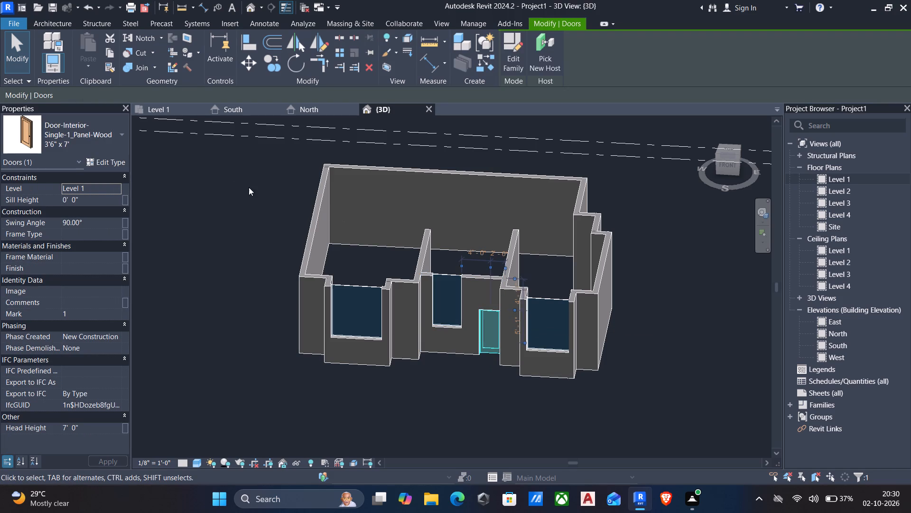
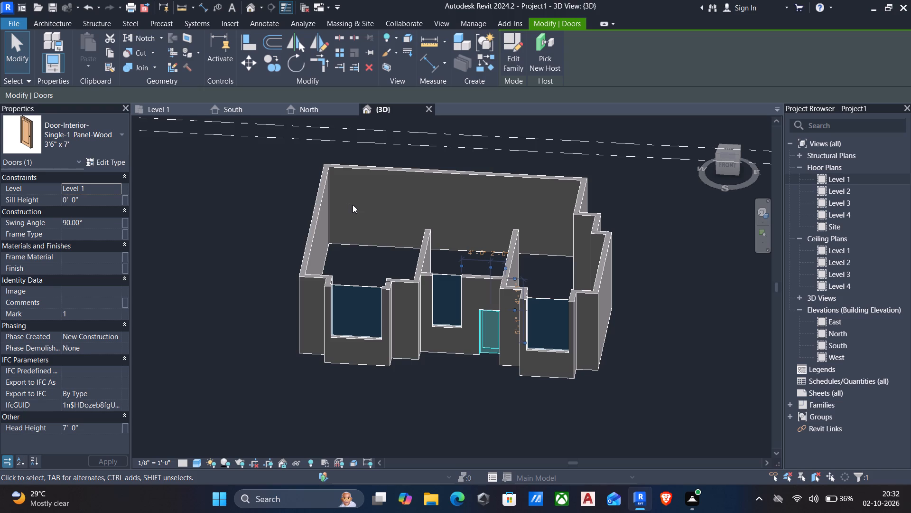
Set the selected entrance door's sill height to 2' above Level 1.
middle_click_drag(349, 256, 325, 268, "shift")
scroll(325, 268, "down", 1)
middle_click_drag(302, 242, 314, 300)
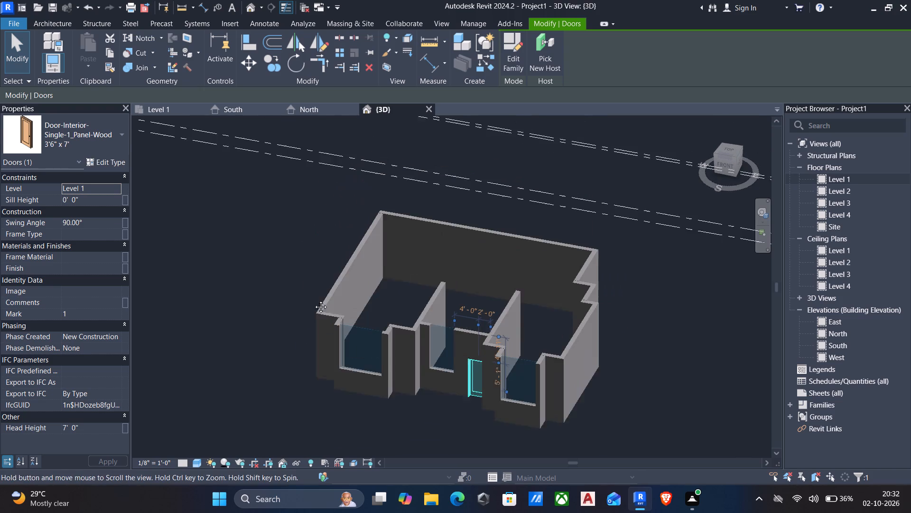
middle_click_drag(314, 300, 331, 326)
middle_click(269, 251)
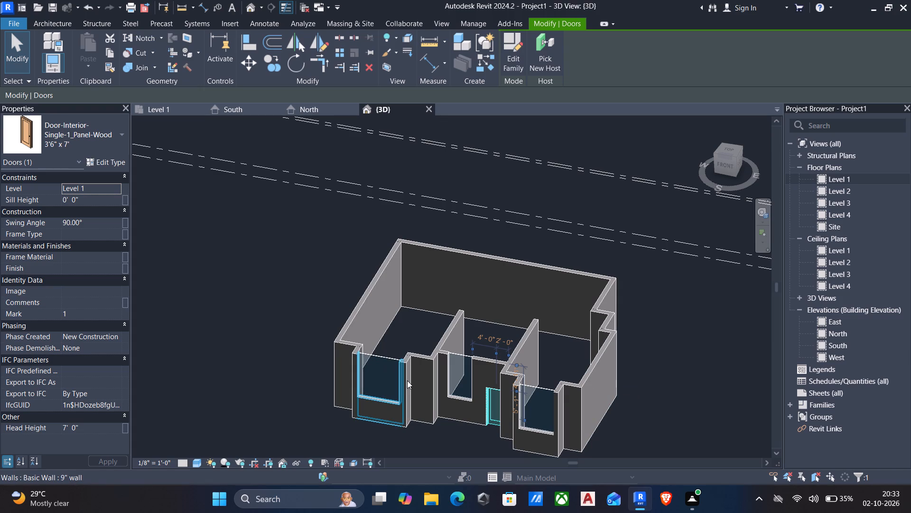
left_click(102, 200)
type("2'")
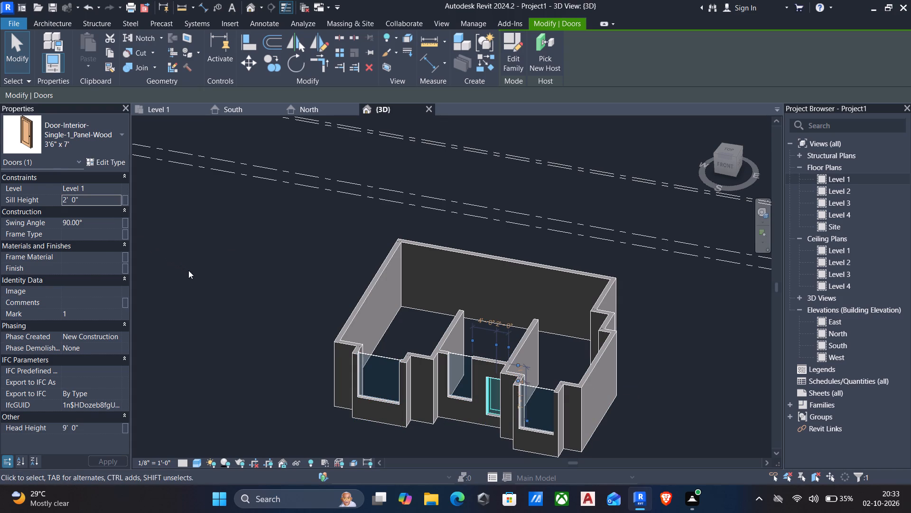
key("Escape")
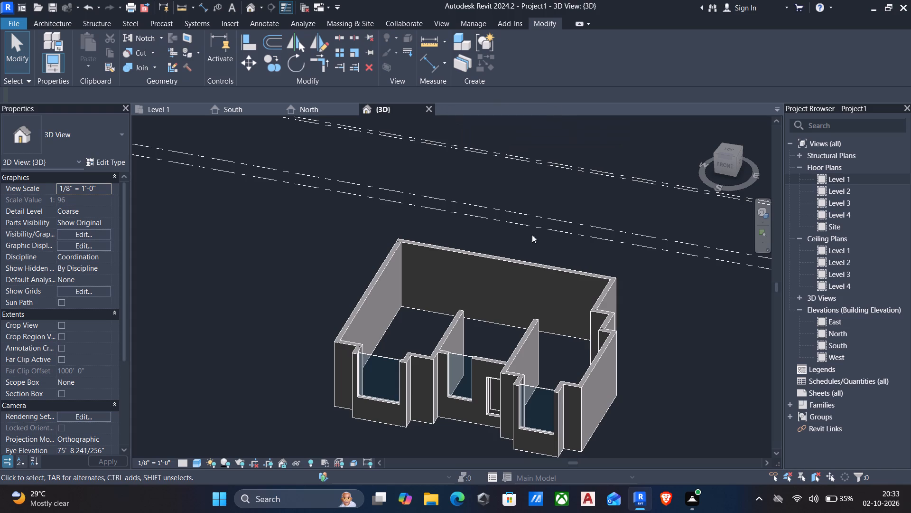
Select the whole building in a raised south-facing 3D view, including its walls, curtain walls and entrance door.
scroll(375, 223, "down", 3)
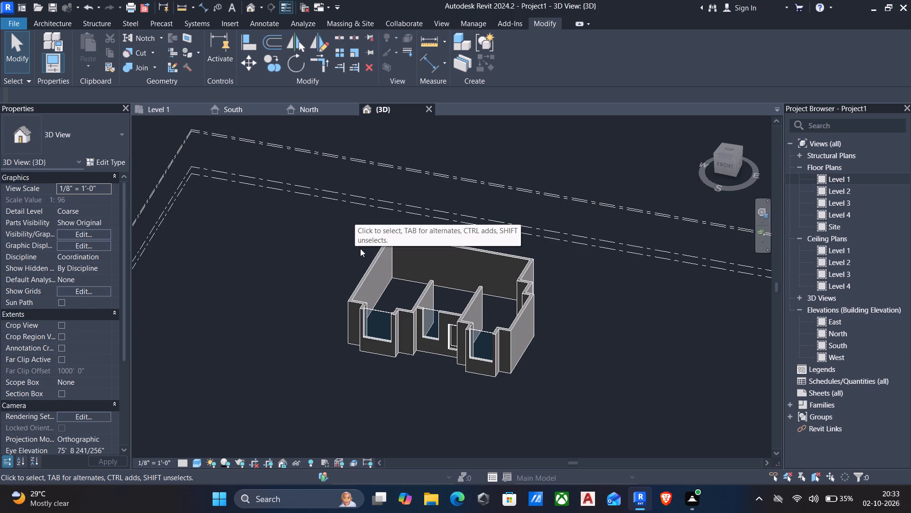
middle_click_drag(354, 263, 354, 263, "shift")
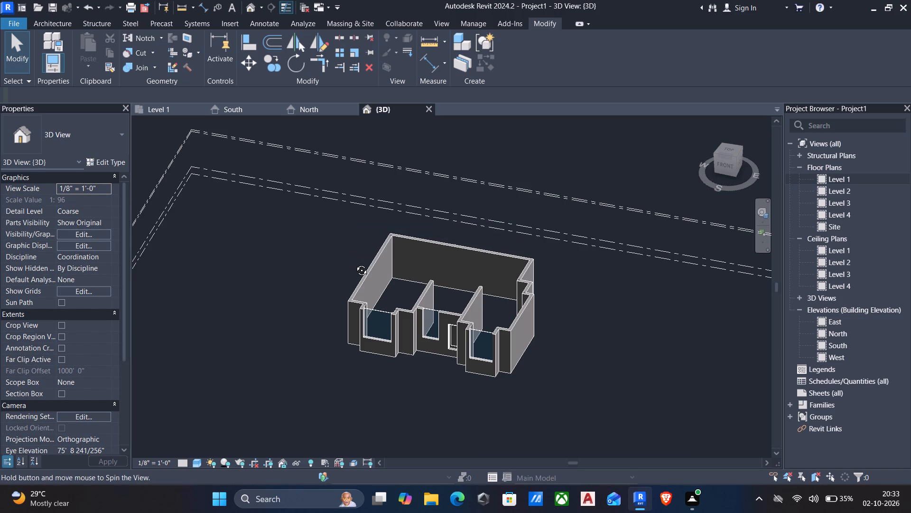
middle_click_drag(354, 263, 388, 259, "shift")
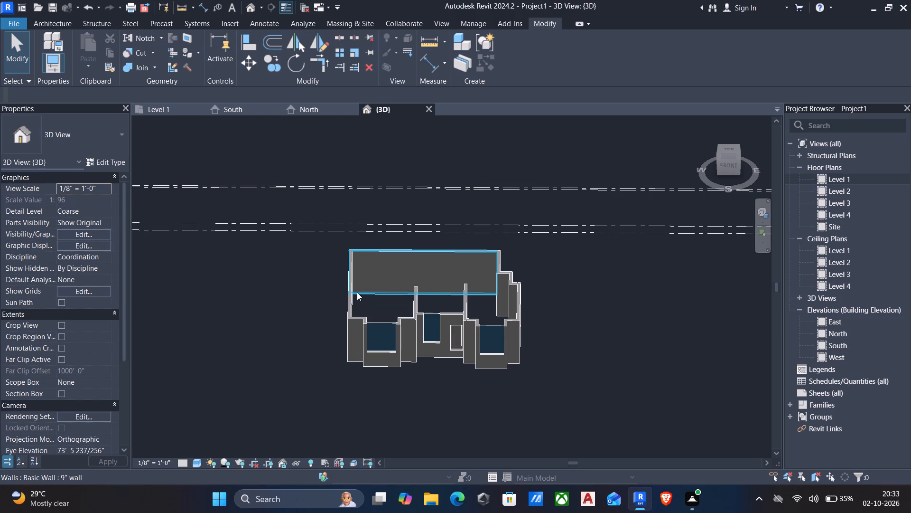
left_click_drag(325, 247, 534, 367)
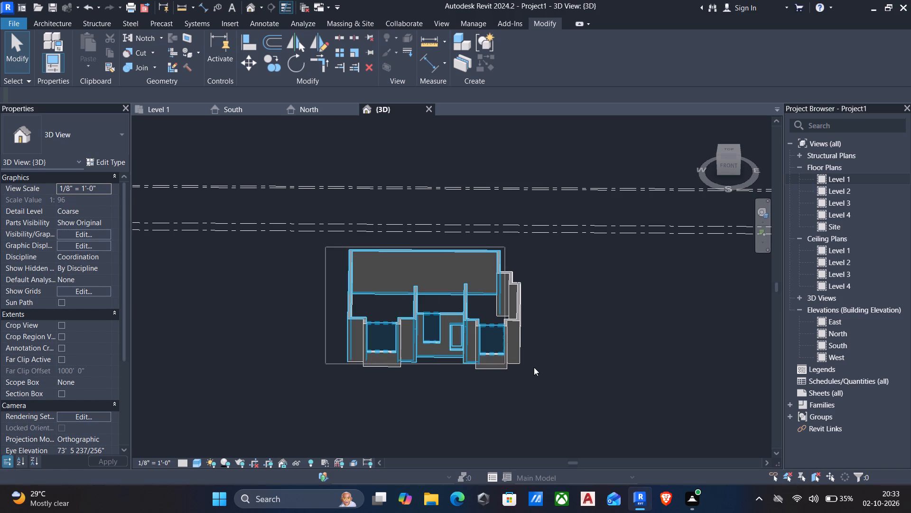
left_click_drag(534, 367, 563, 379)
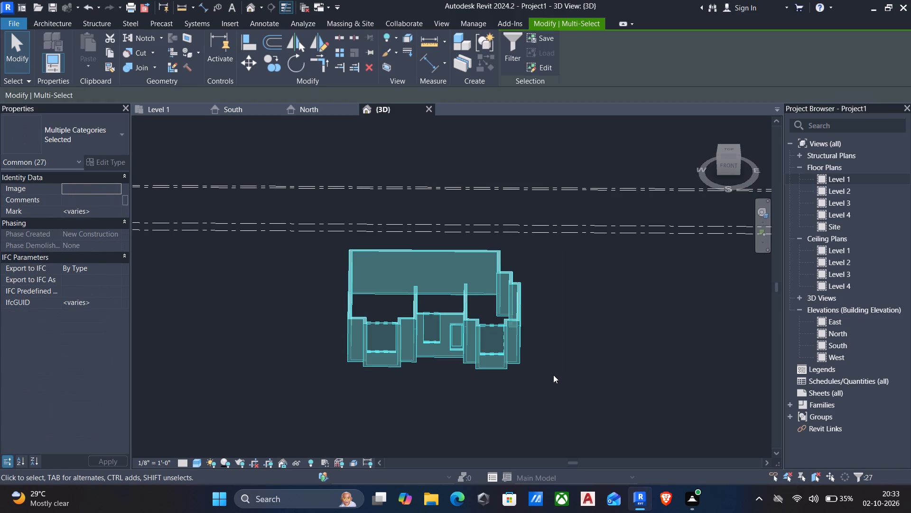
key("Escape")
Examine the building in 3D from its east, south-west and south sides, checking the south curtain walls and the raised entrance door.
middle_click_drag(541, 348, 580, 352)
middle_click_drag(616, 333, 596, 321, "shift")
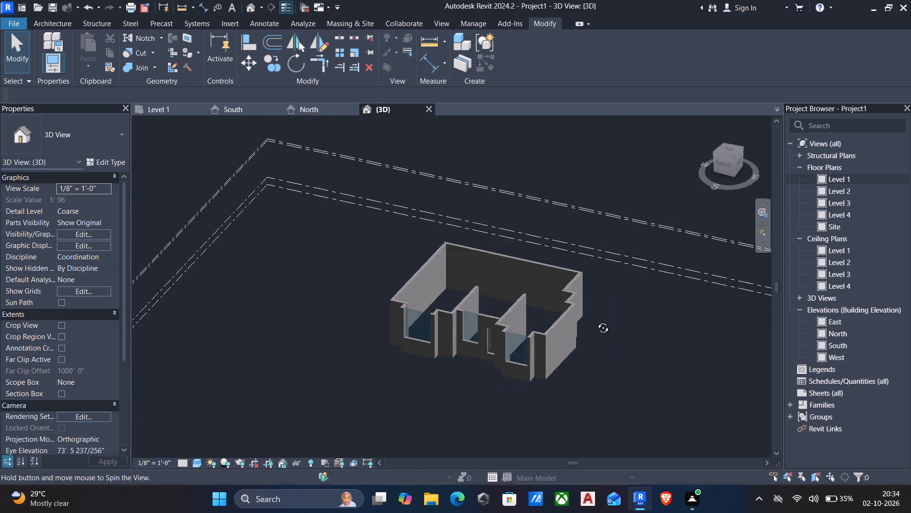
middle_click_drag(596, 321, 414, 335, "shift")
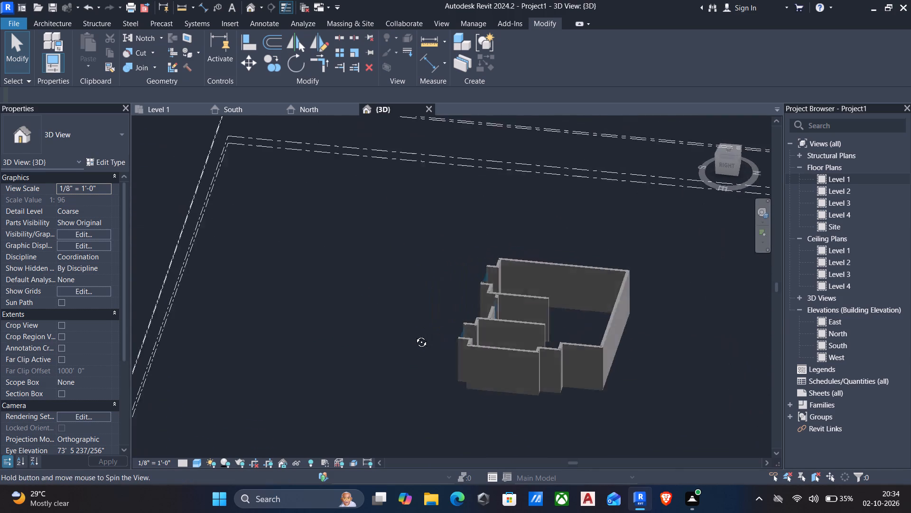
middle_click_drag(414, 335, 651, 319, "shift")
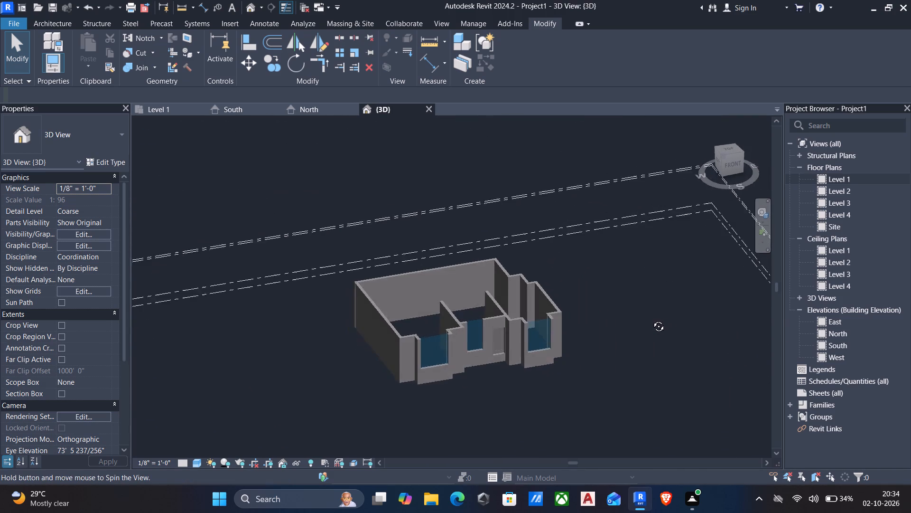
middle_click_drag(651, 319, 652, 340, "shift")
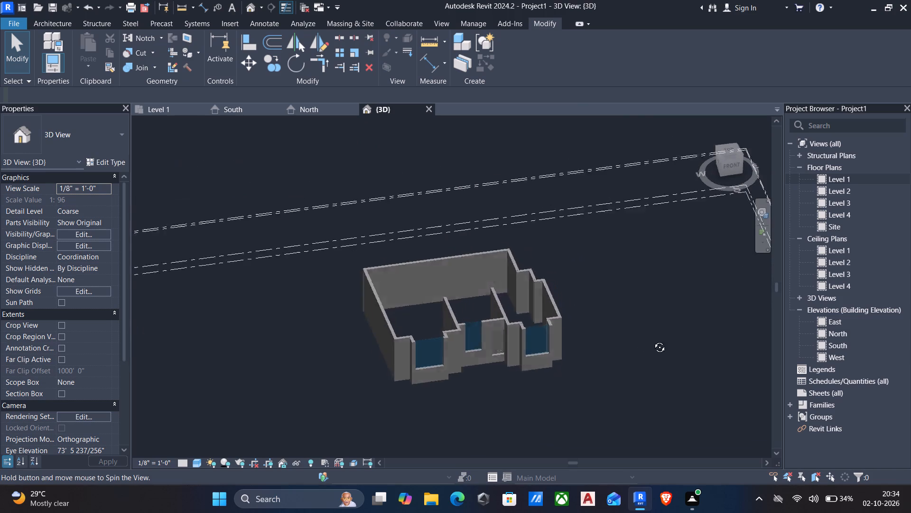
middle_click_drag(652, 340, 674, 333, "shift")
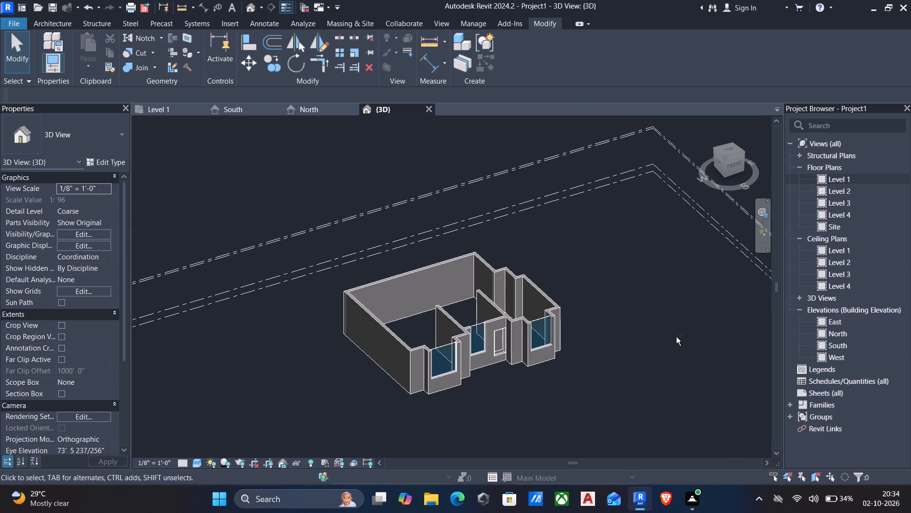
middle_click_drag(676, 337, 599, 365, "shift")
scroll(599, 364, "down", 5)
middle_click_drag(605, 368, 606, 320)
scroll(601, 314, "up", 3)
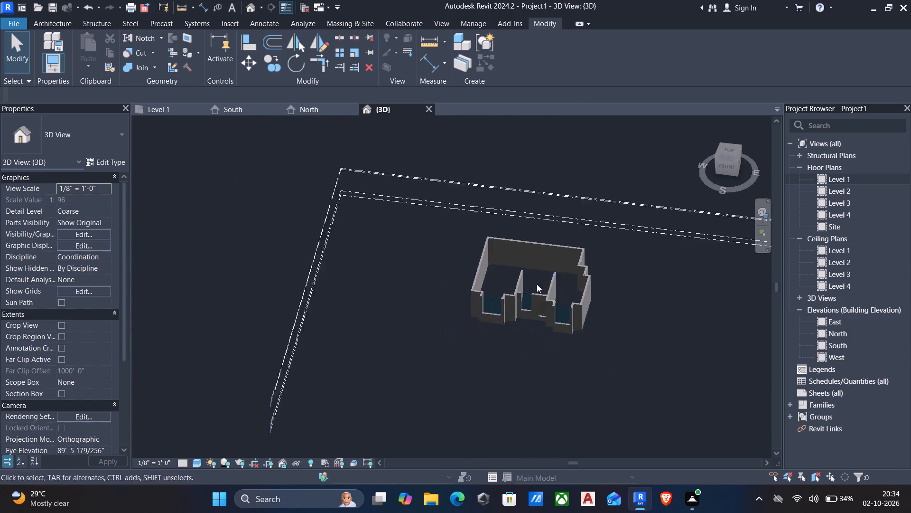
scroll(537, 284, "up", 2)
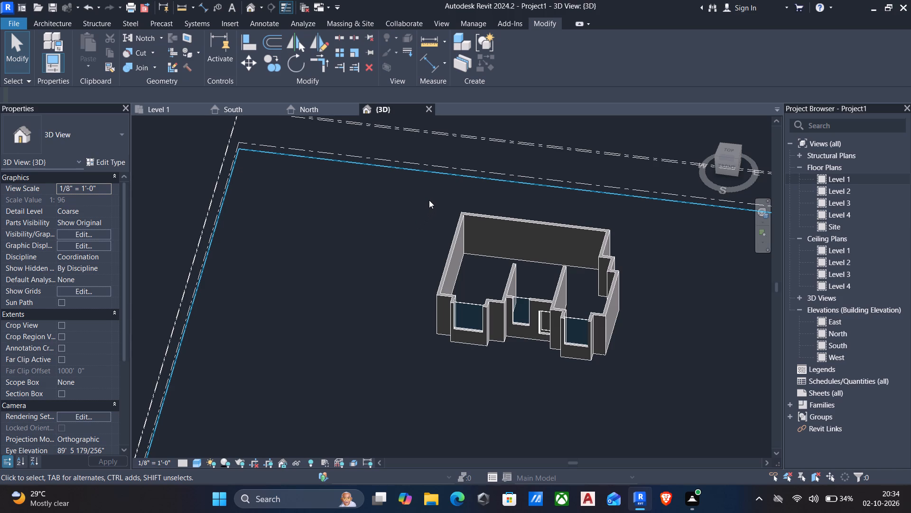
Examine the building in 3D from directly above and around its south-east corner, checking the wall layout and south openings.
left_click(730, 150)
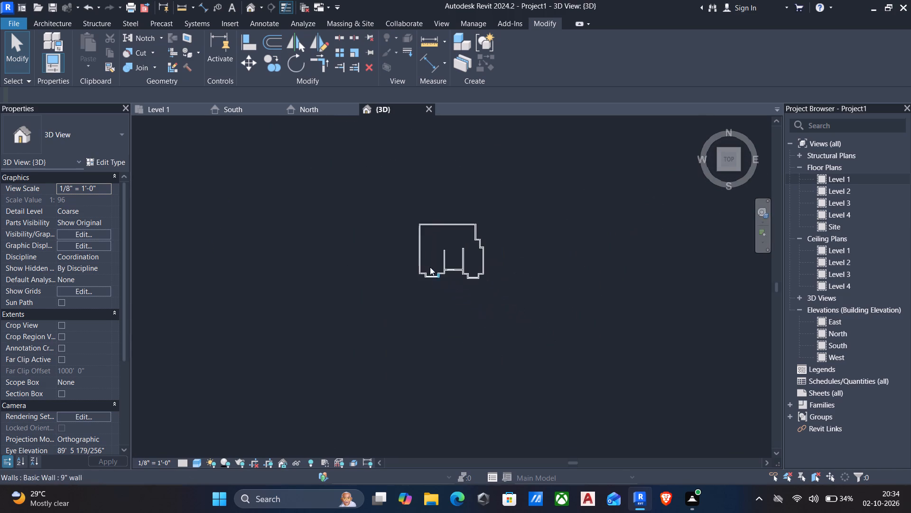
scroll(417, 251, "up", 5)
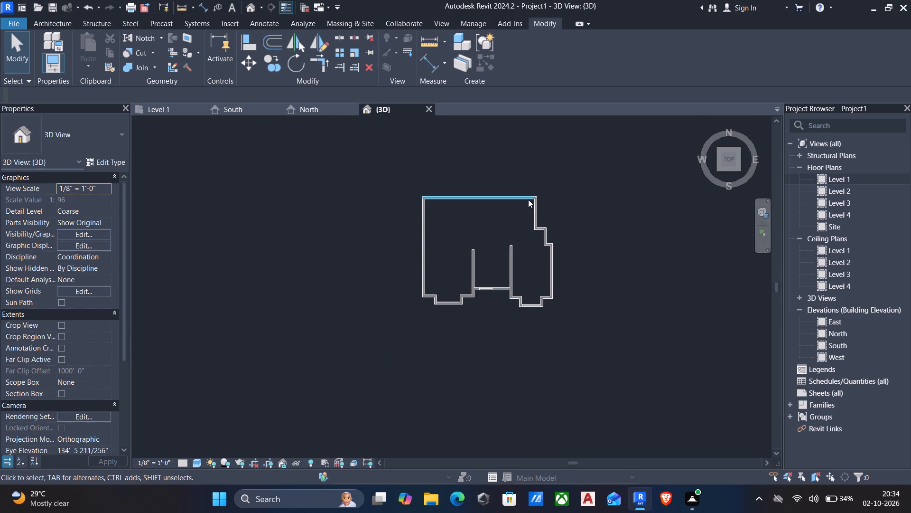
left_click(739, 168)
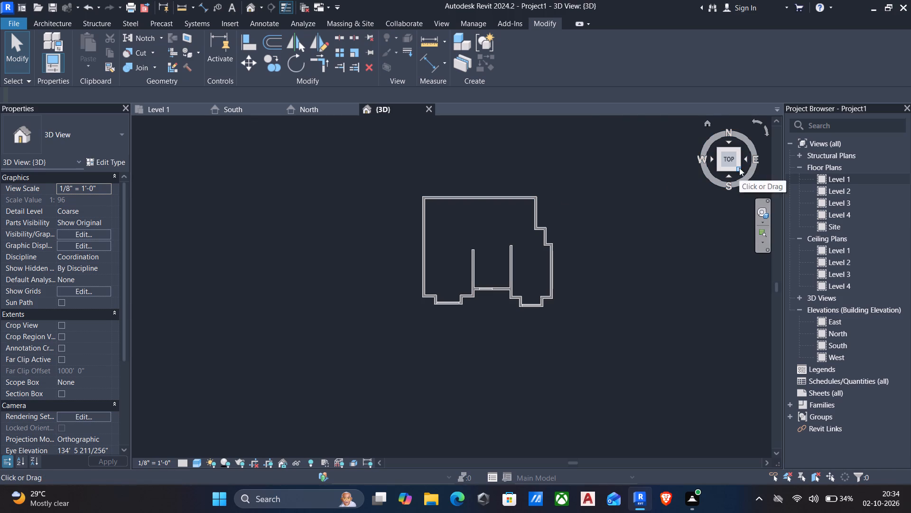
scroll(483, 330, "up", 4)
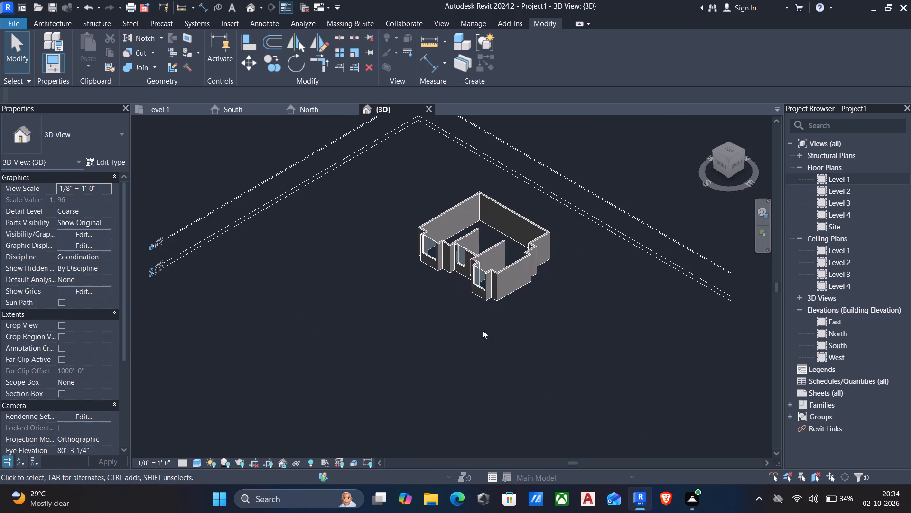
middle_click_drag(482, 331, 474, 317, "shift")
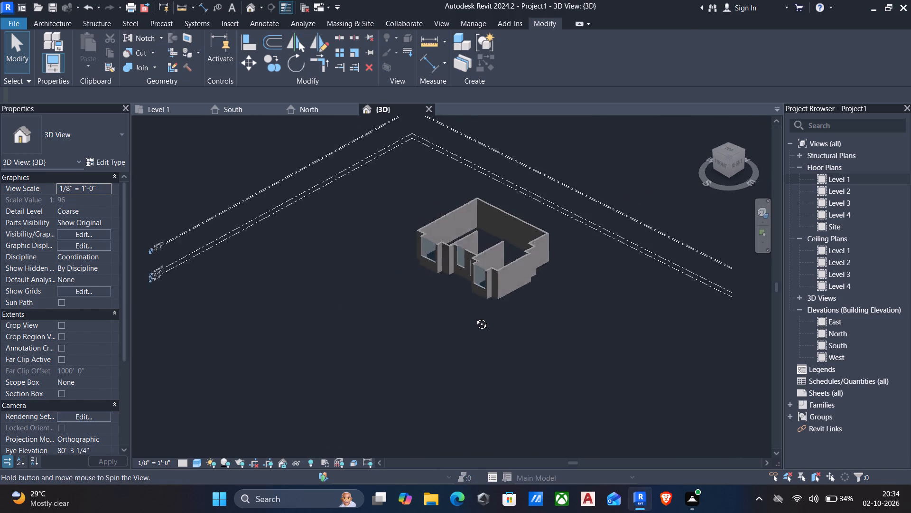
middle_click_drag(474, 317, 567, 295, "shift")
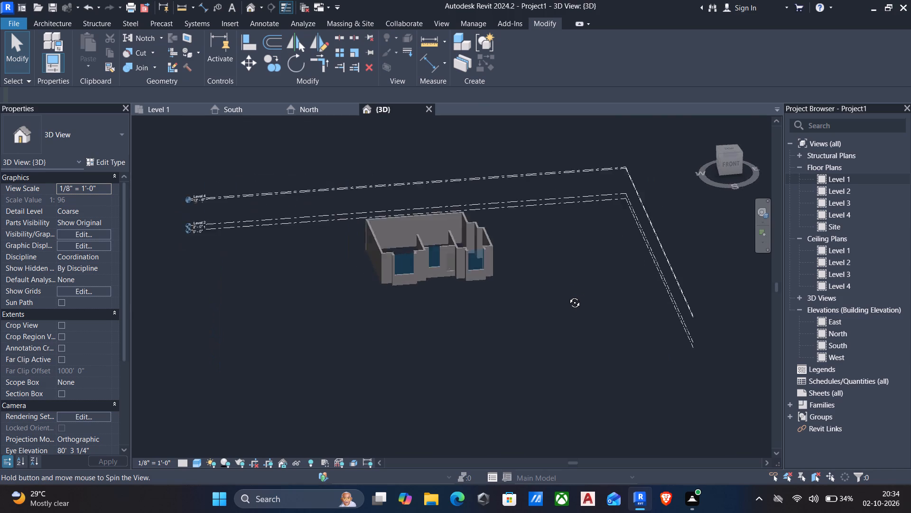
middle_click_drag(567, 295, 439, 314, "shift")
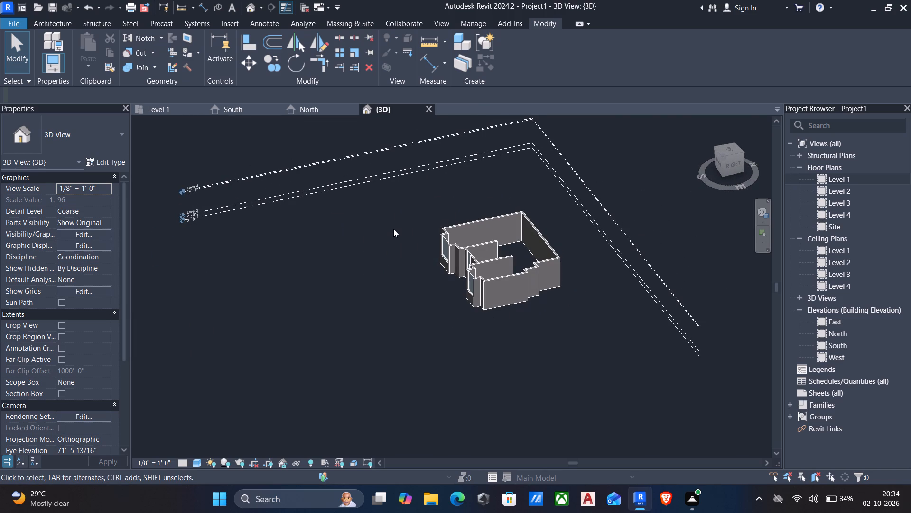
middle_click_drag(395, 228, 446, 222, "shift")
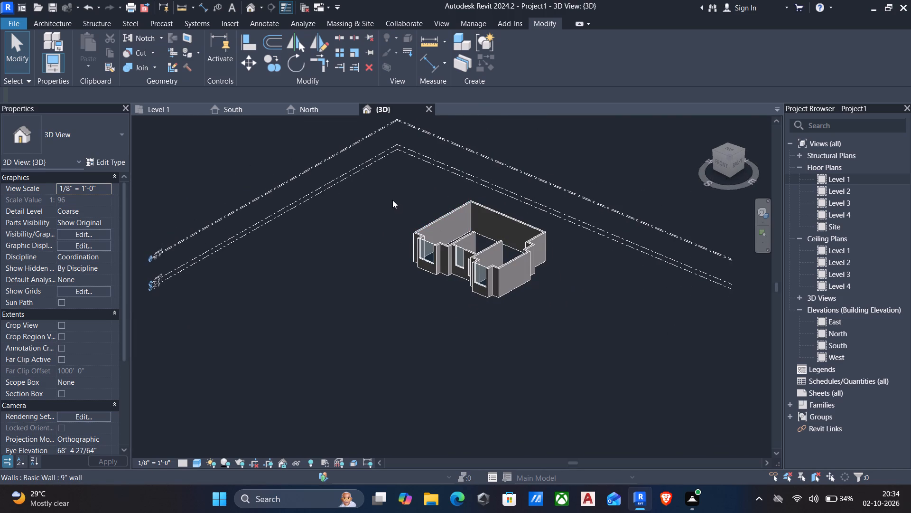
scroll(392, 200, "up", 3)
middle_click_drag(418, 194, 364, 215)
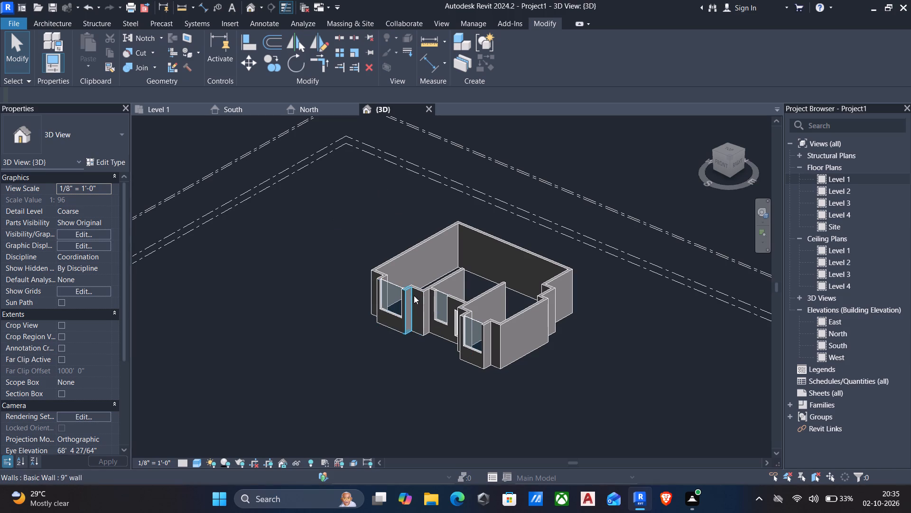
In the front-facing 3D view, align the top of the west curtain wall with the entrance door's head.
left_click(723, 168)
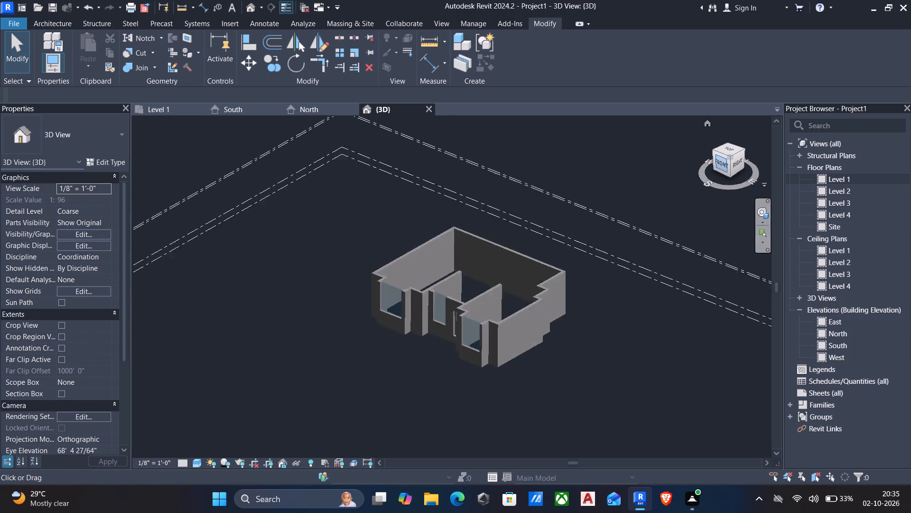
scroll(407, 285, "up", 10)
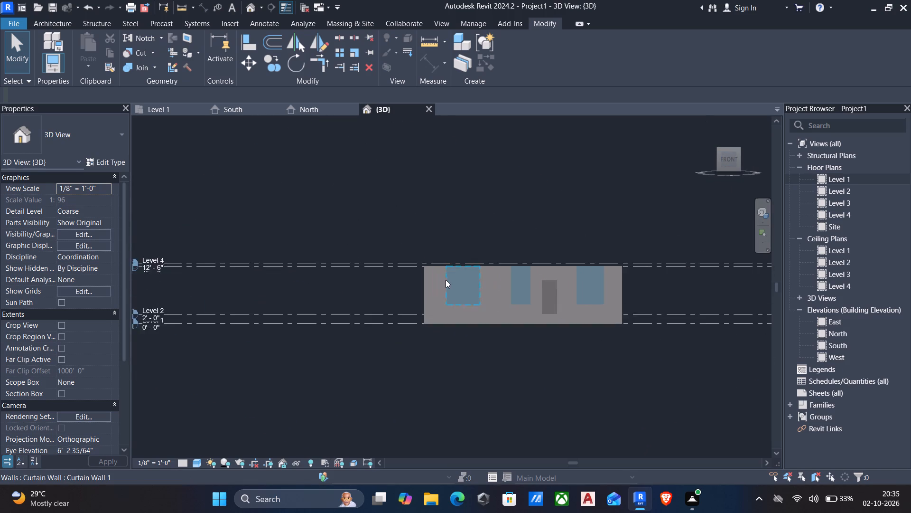
scroll(471, 270, "up", 5)
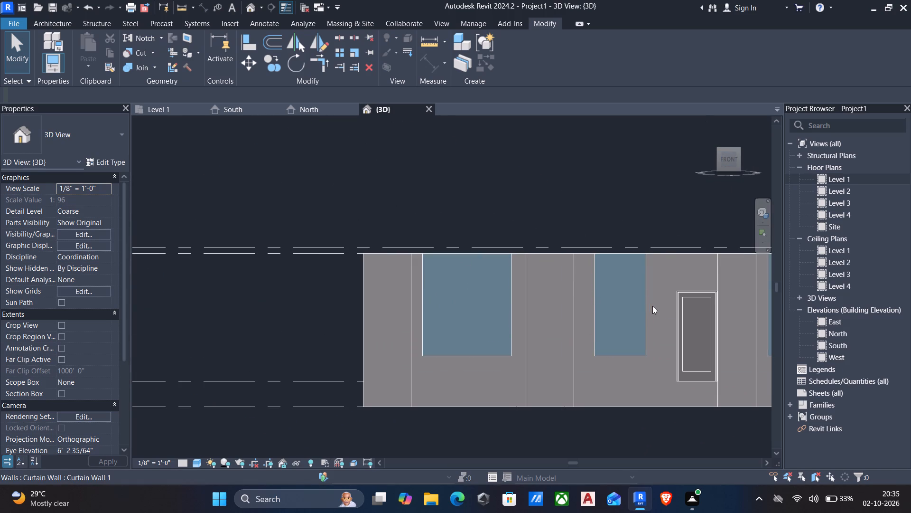
type("al")
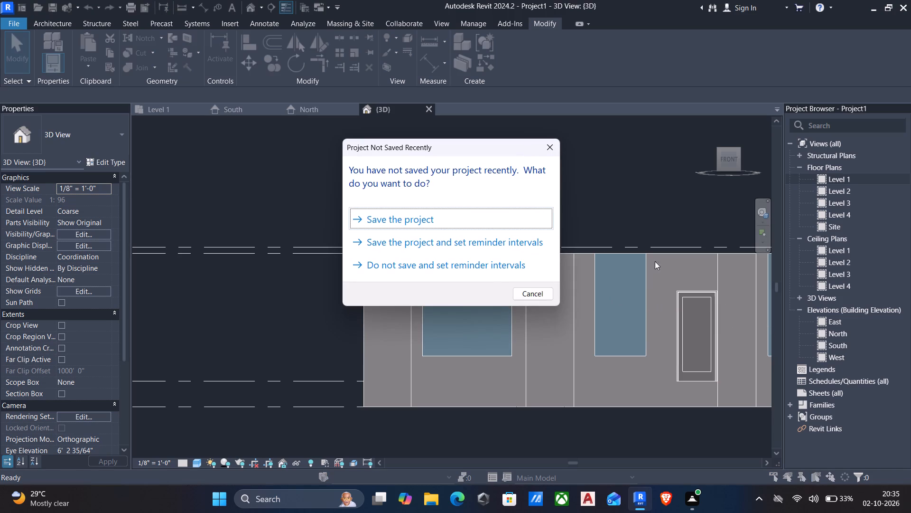
left_click(544, 146)
left_click(694, 288)
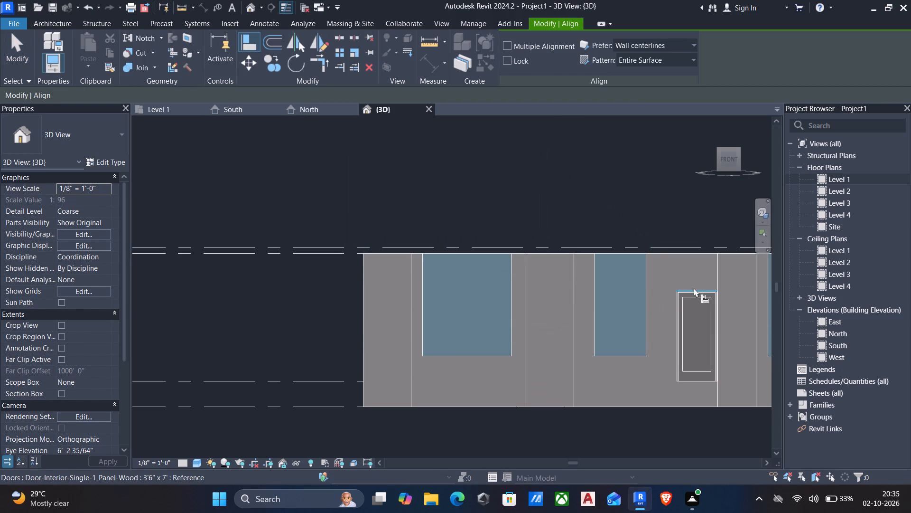
left_click(483, 248)
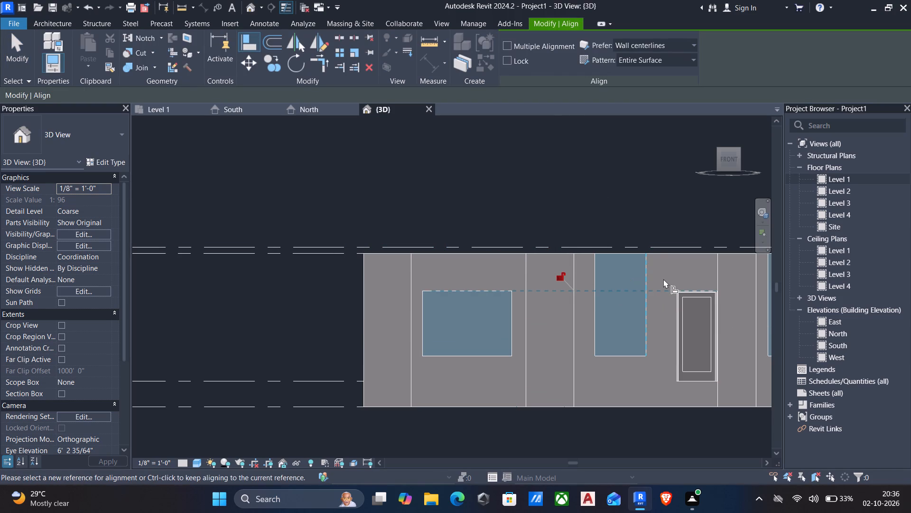
key("Escape")
Align the top of the middle curtain wall with the top edge of the west curtain wall.
left_click(489, 285)
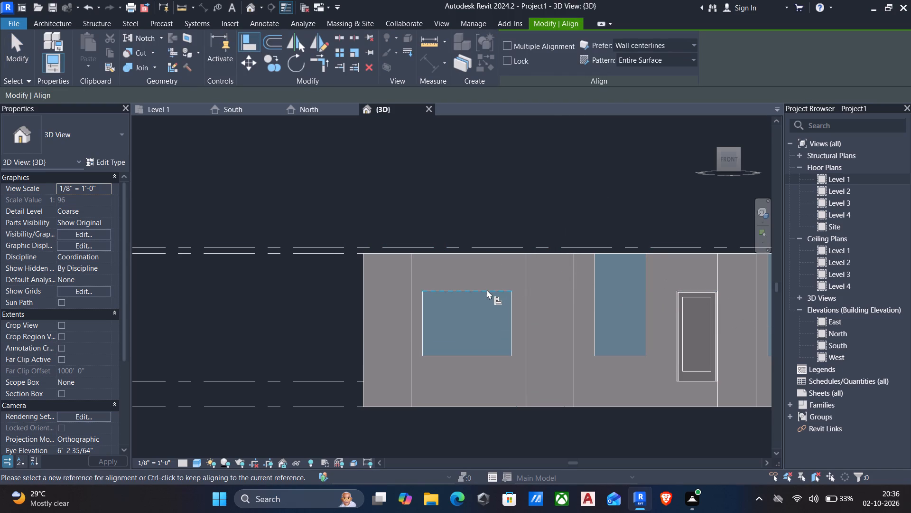
left_click(486, 290)
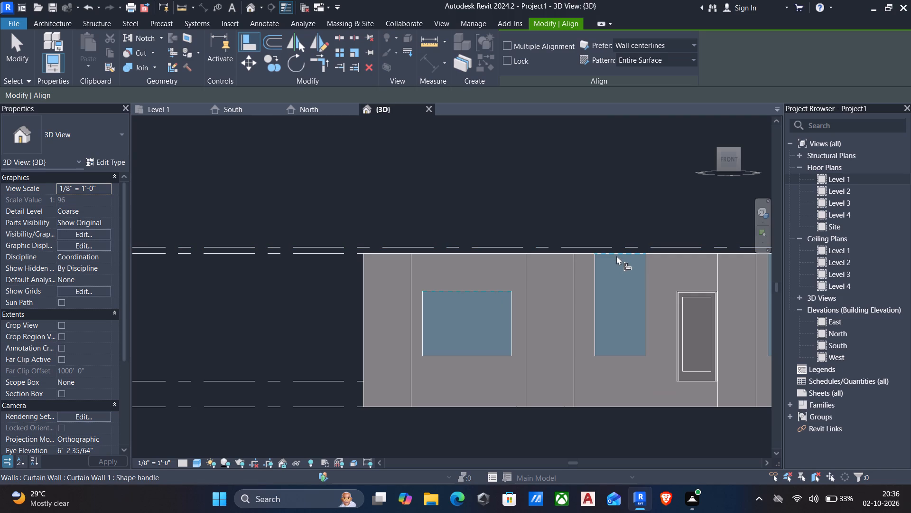
left_click(617, 256)
scroll(623, 265, "down", 3)
middle_click_drag(621, 286, 504, 316)
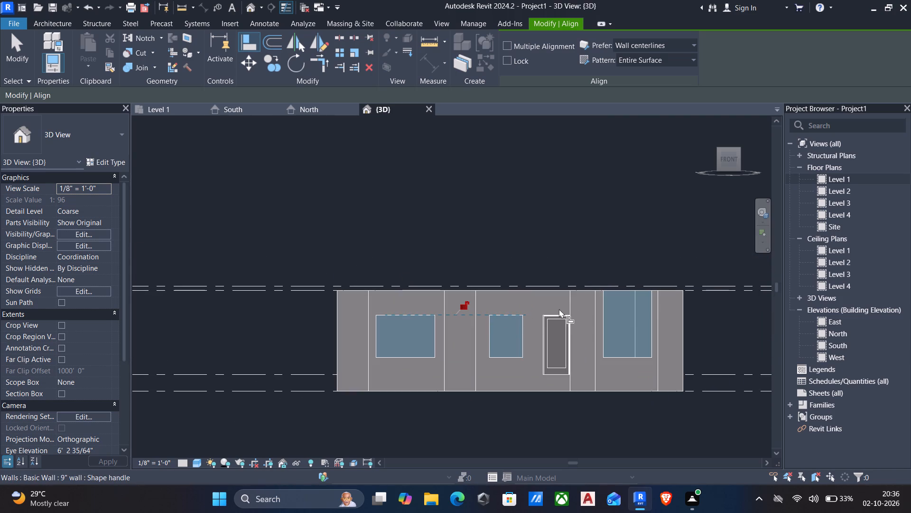
key("Escape")
Align the top of the east curtain wall with the top edge of the middle curtain wall.
left_click(508, 316)
left_click(622, 289)
key("Escape")
Examine the building in 3D from the front and the south-east, checking the aligned tops of the south curtain walls.
scroll(582, 326, "down", 4)
middle_click_drag(577, 347, 606, 335)
scroll(606, 335, "up", 3)
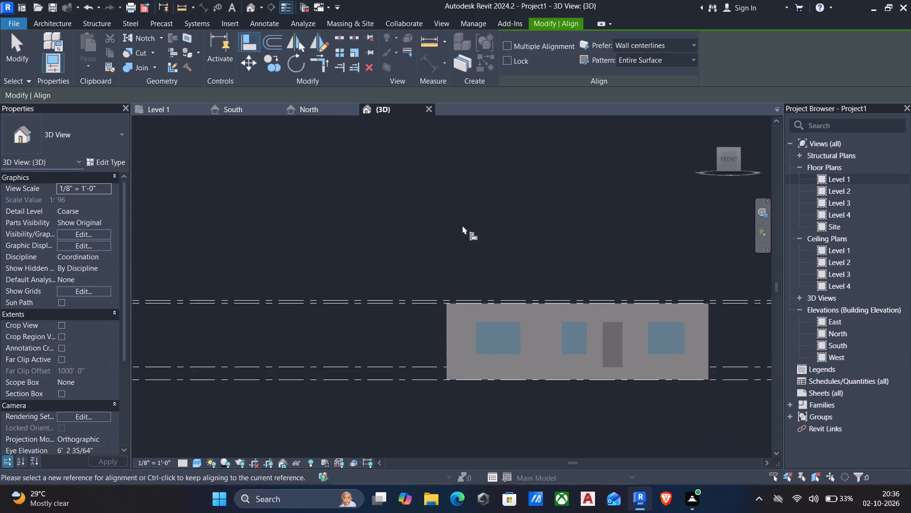
scroll(462, 225, "up", 1)
scroll(491, 261, "down", 1)
middle_click_drag(561, 284, 510, 337, "shift")
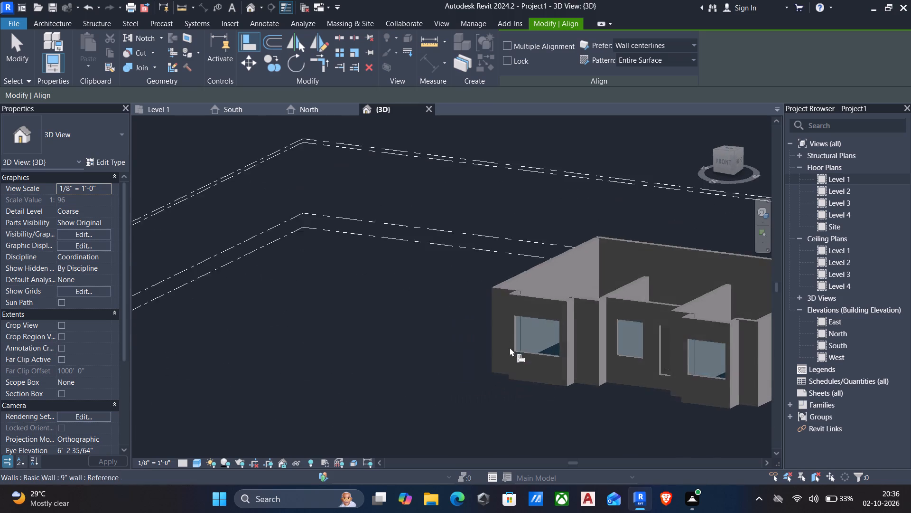
scroll(511, 350, "down", 3)
middle_click_drag(512, 351, 498, 328)
middle_click_drag(491, 322, 434, 303)
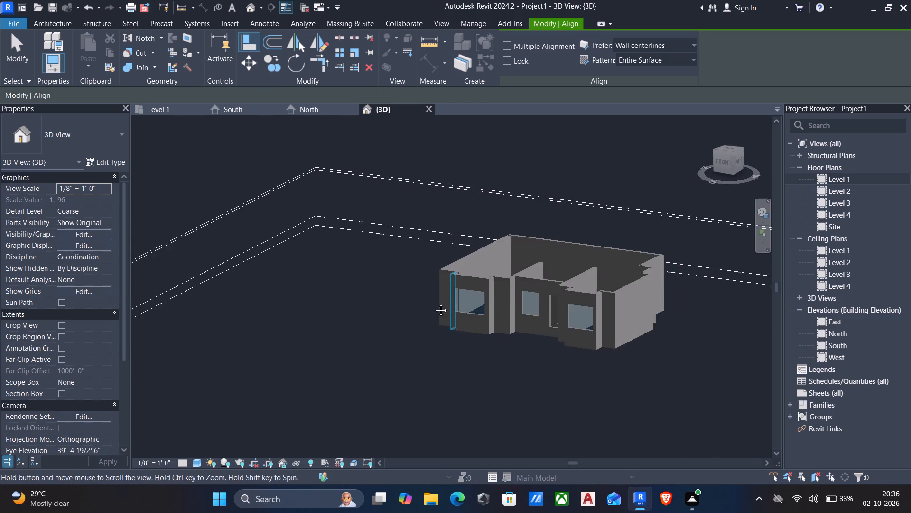
middle_click_drag(434, 303, 407, 298)
Divide the west curtain wall into three equal 2'-4" bays with two vertical curtain grid lines.
left_click(41, 21)
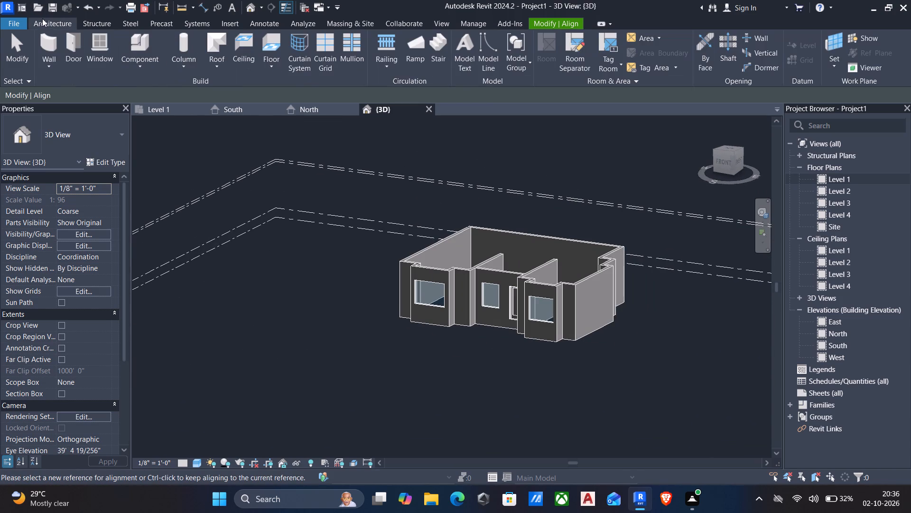
left_click(322, 41)
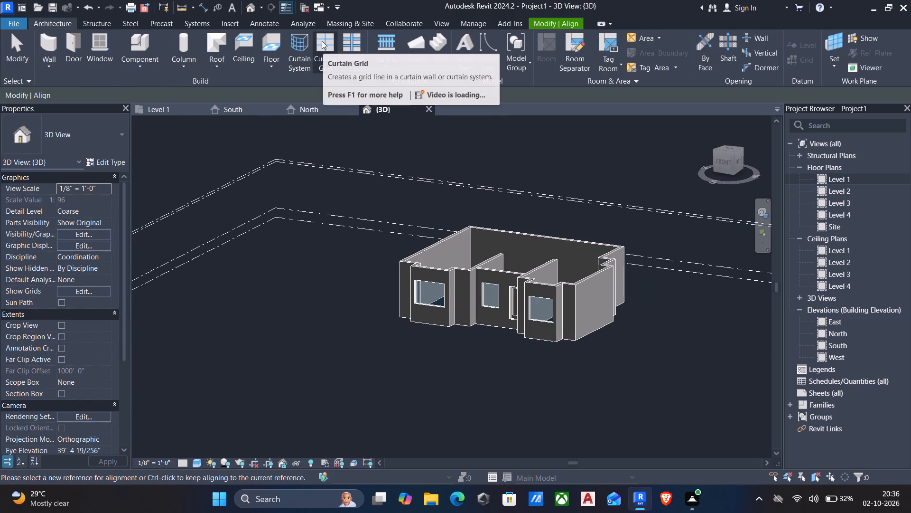
scroll(429, 283, "up", 4)
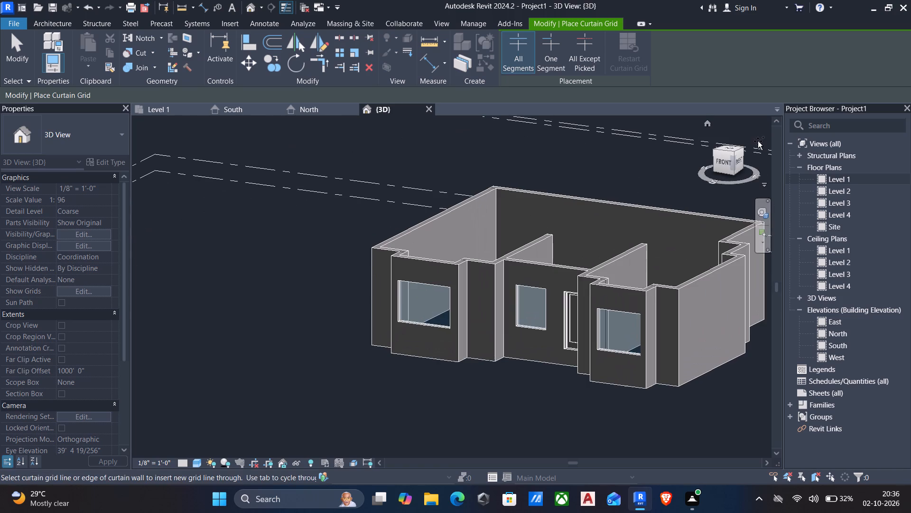
middle_click_drag(426, 311, 440, 309, "shift")
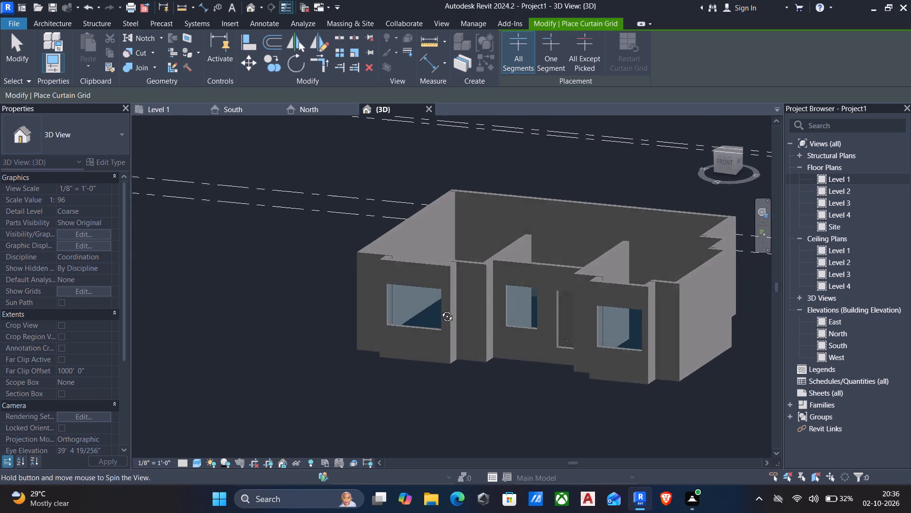
middle_click_drag(440, 309, 440, 309, "shift")
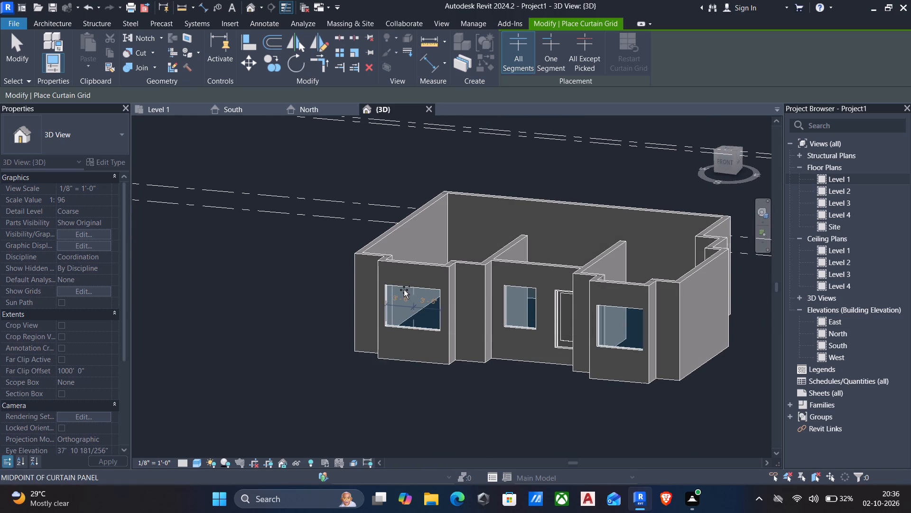
scroll(404, 290, "up", 5)
left_click(395, 286)
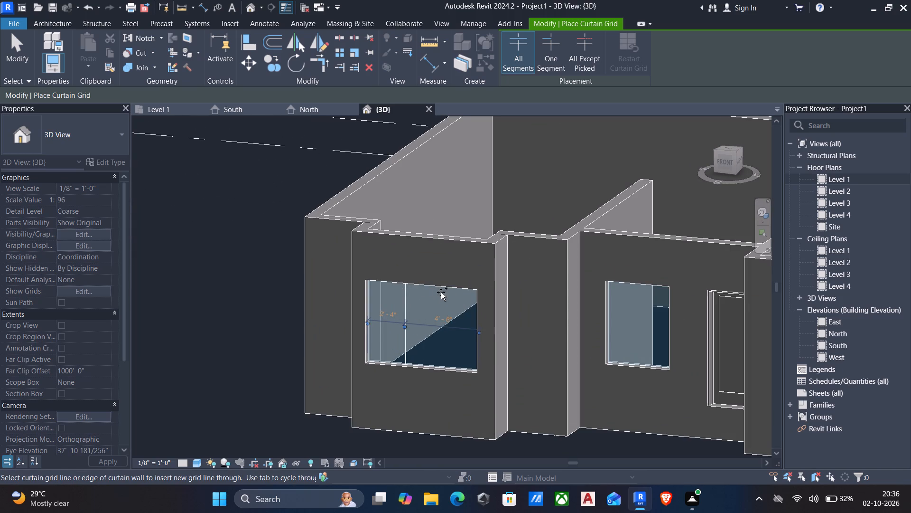
left_click(447, 289)
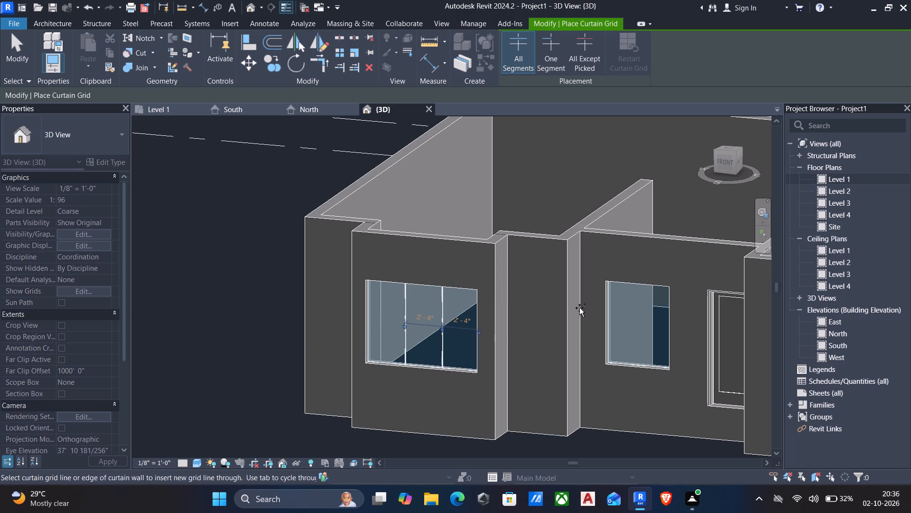
Add one vertical curtain grid line at the midpoint of both the middle and the east south-facing curtain walls.
left_click(635, 286)
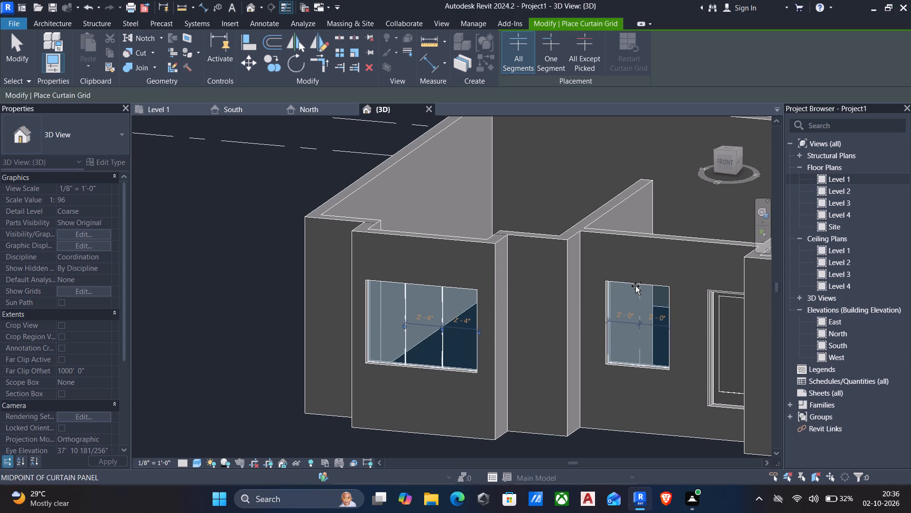
scroll(635, 289, "down", 3)
middle_click_drag(637, 295, 446, 295)
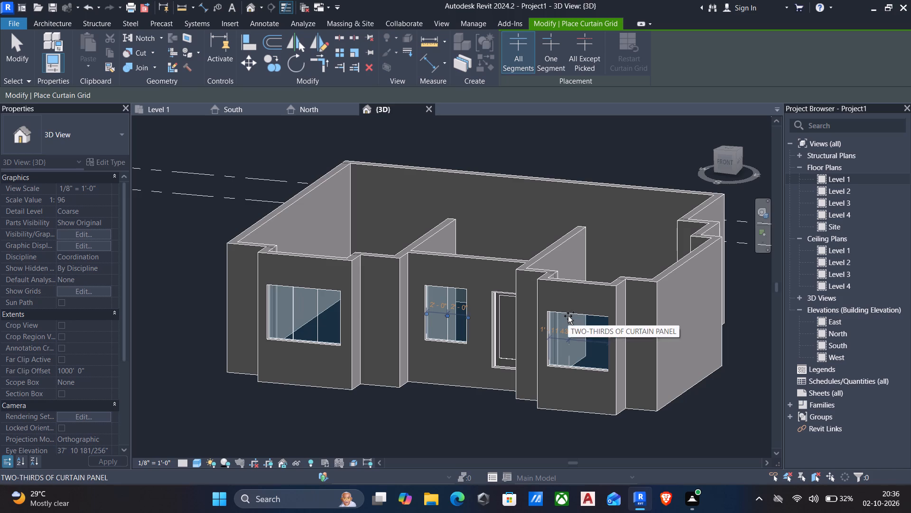
left_click(577, 316)
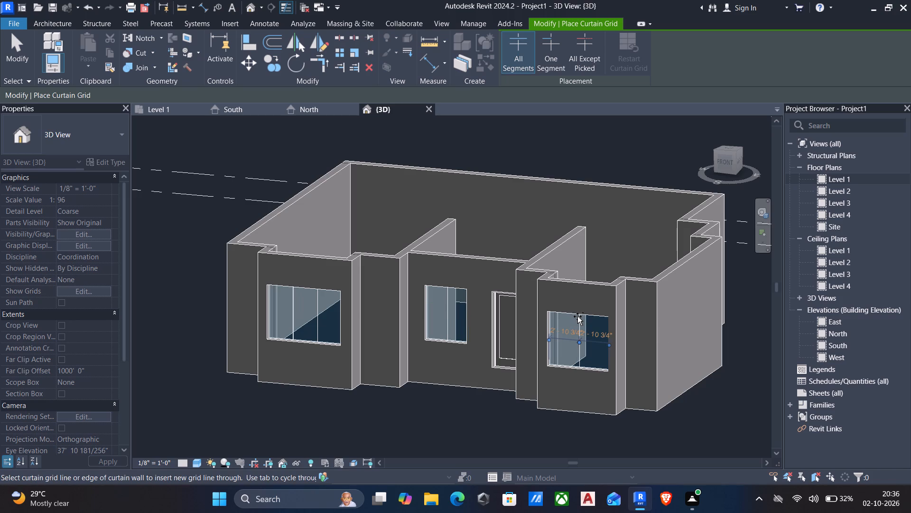
key("Escape")
key("Escape")
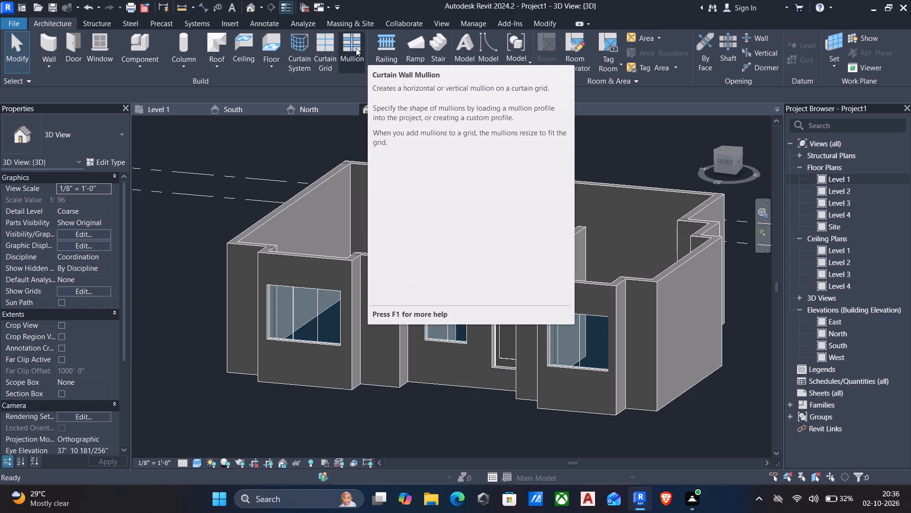
Place 2.5" x 5" rectangular mullions on all grid lines of the west, middle and east curtain walls.
left_click(356, 48)
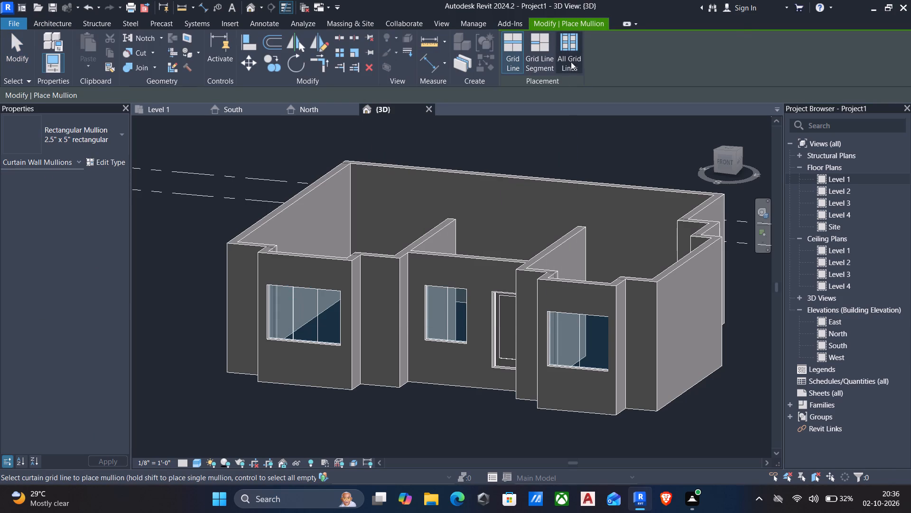
left_click(570, 47)
left_click(315, 304)
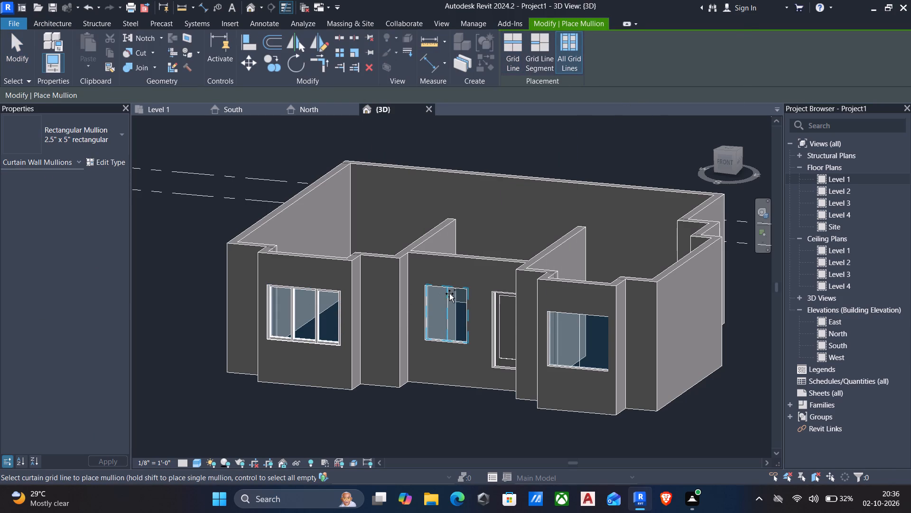
left_click(446, 303)
left_click(578, 334)
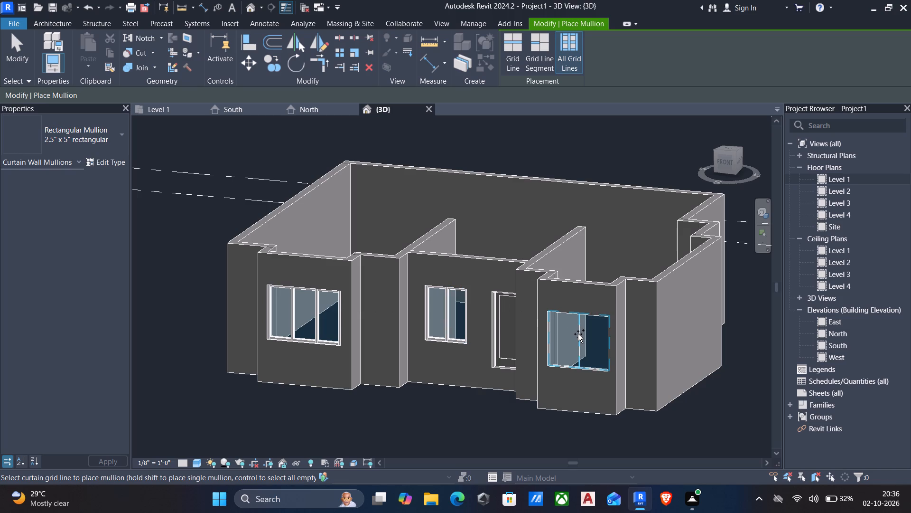
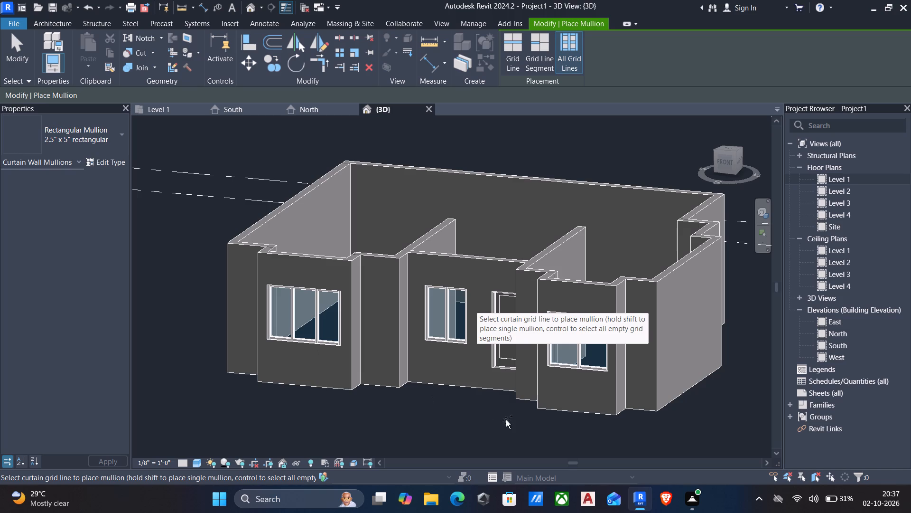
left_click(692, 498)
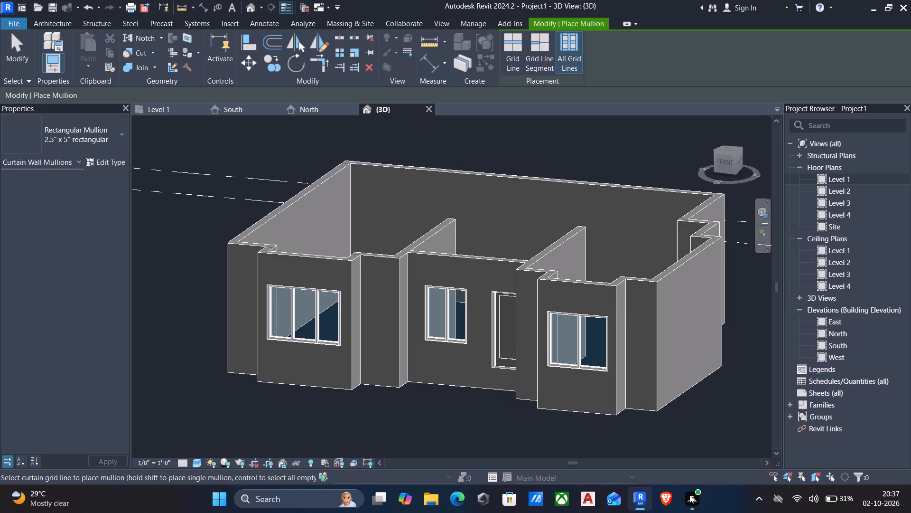
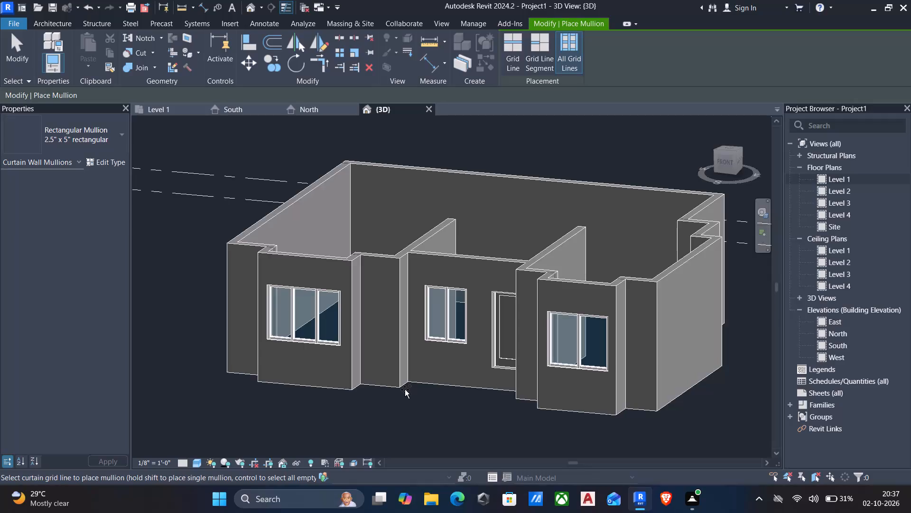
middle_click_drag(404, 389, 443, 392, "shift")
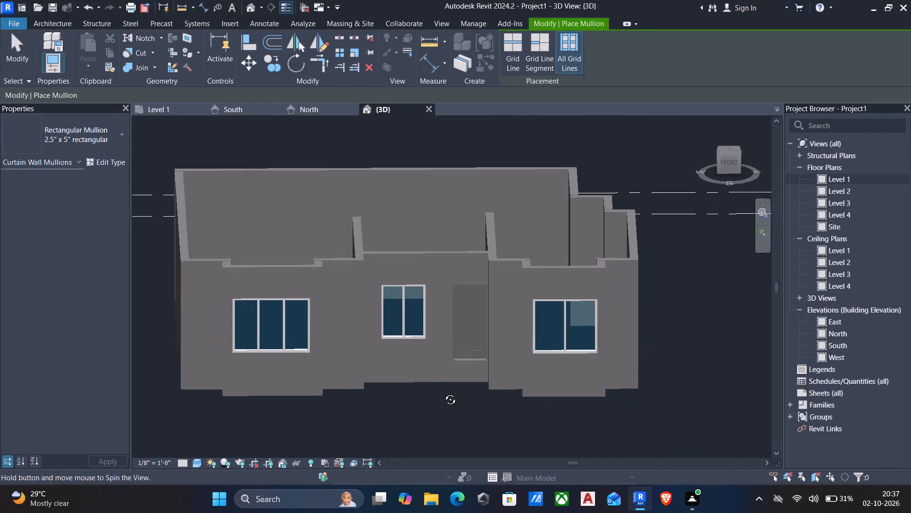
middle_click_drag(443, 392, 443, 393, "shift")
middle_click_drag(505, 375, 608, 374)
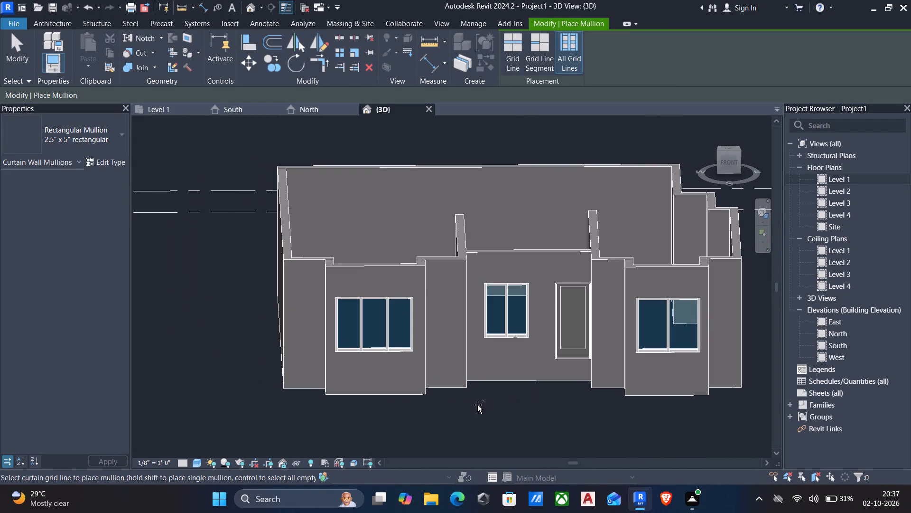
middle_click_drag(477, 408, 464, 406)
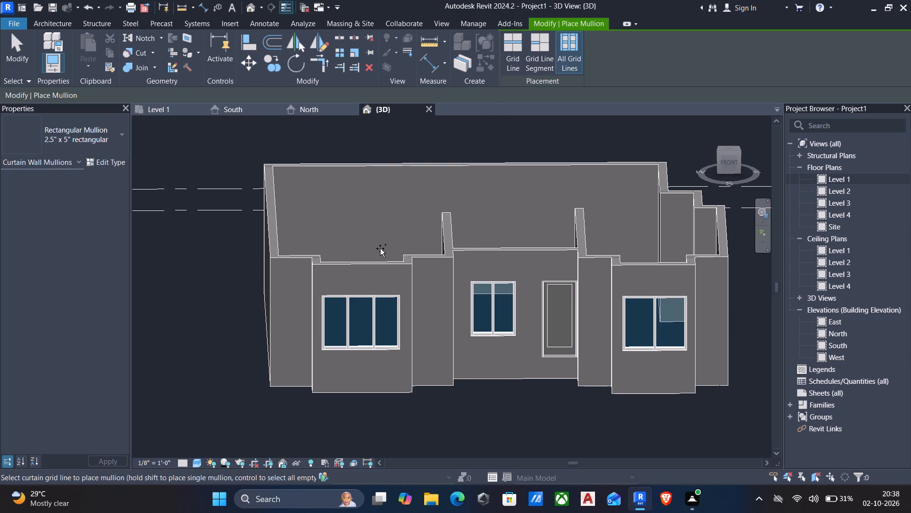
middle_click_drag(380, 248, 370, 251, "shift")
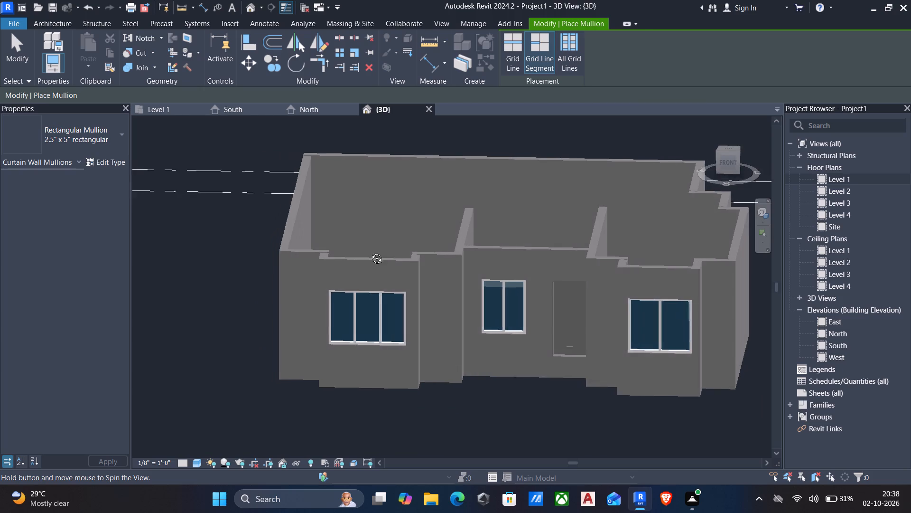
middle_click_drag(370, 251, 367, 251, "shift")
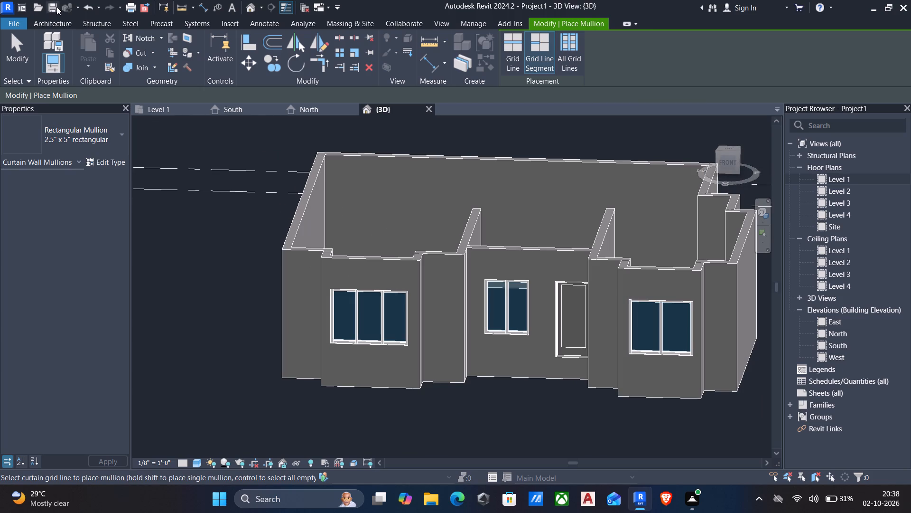
Create an in-place model in the Generic Models category, keeping the default name.
left_click(59, 21)
left_click(140, 66)
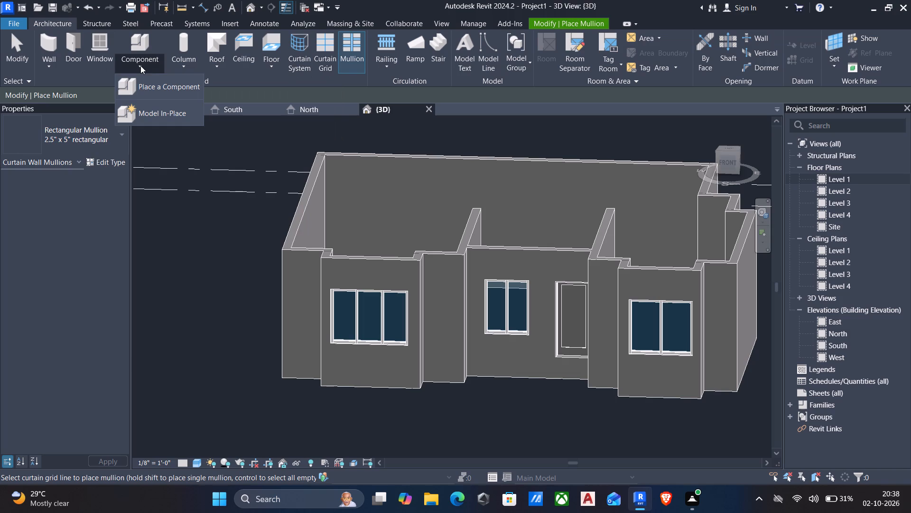
left_click(145, 109)
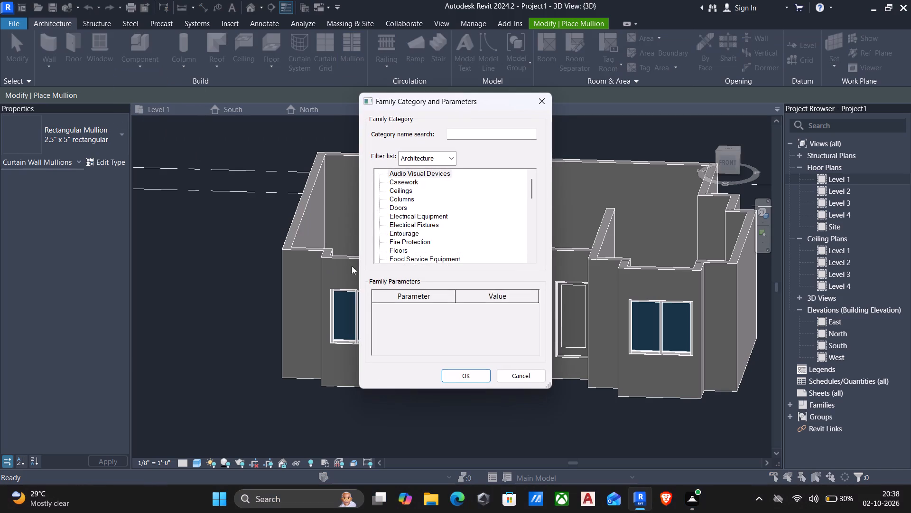
scroll(417, 245, "down", 3)
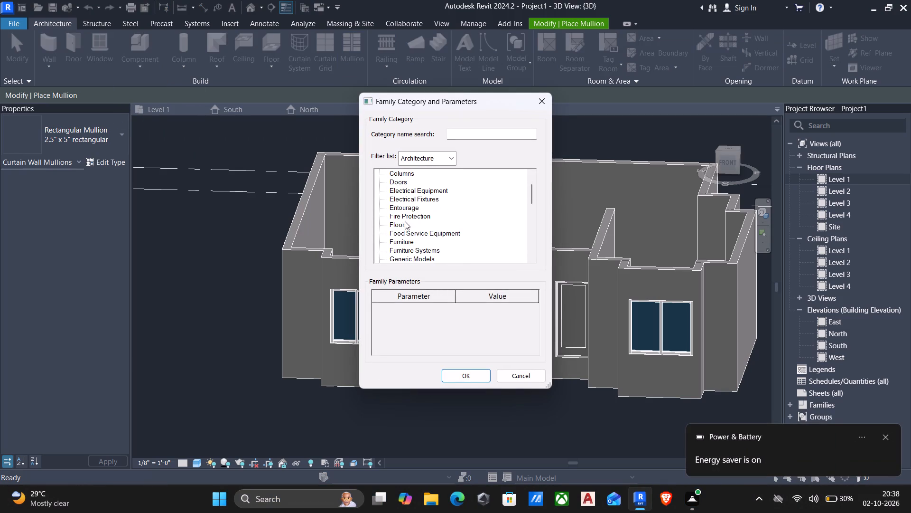
scroll(401, 197, "down", 3)
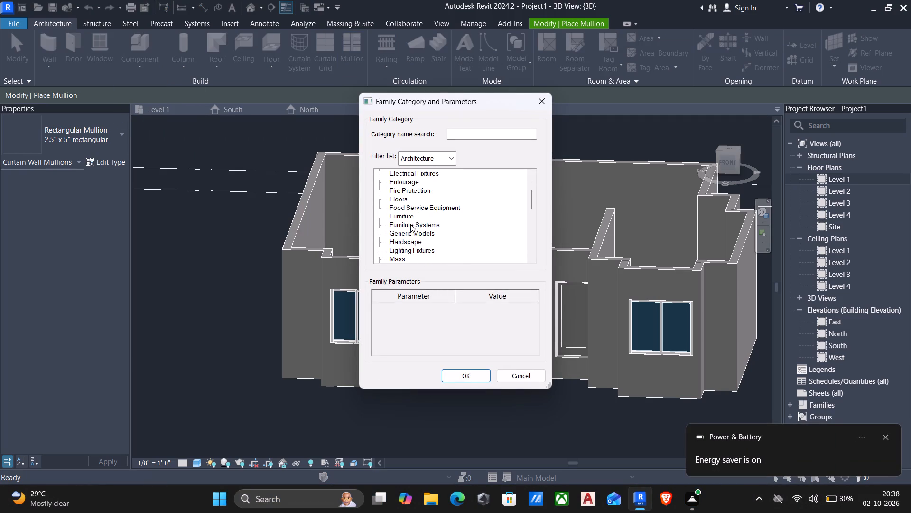
left_click(410, 231)
left_click(468, 374)
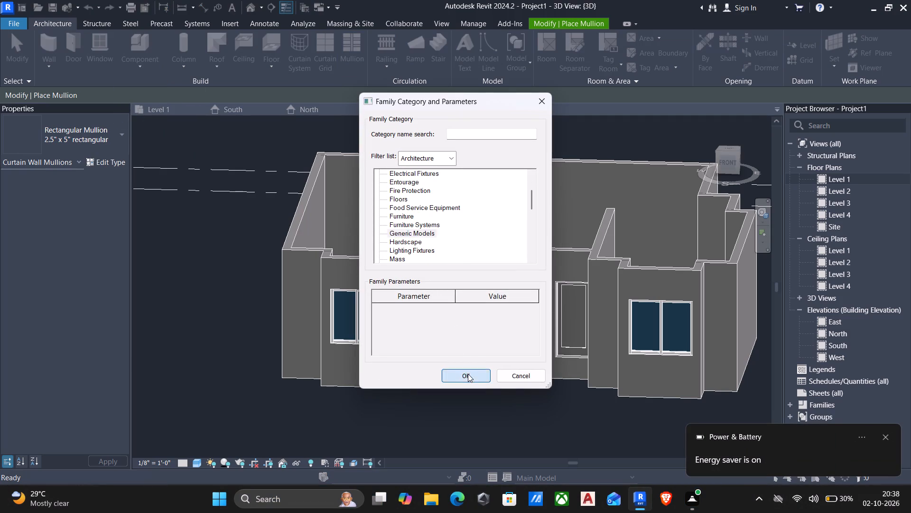
left_click(435, 272)
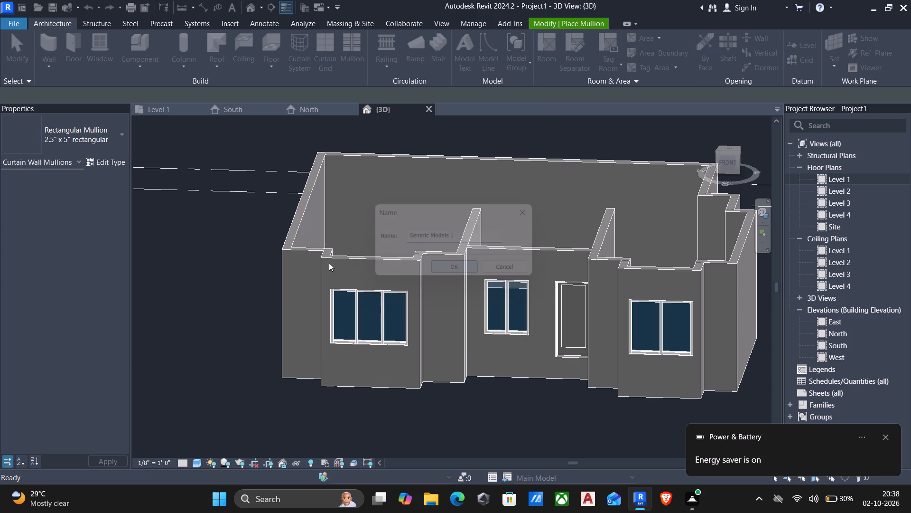
On the front face of the three-pane window's wall, start an extrusion and sketch a full-width rectangle from the window head to the wall base.
left_click(99, 52)
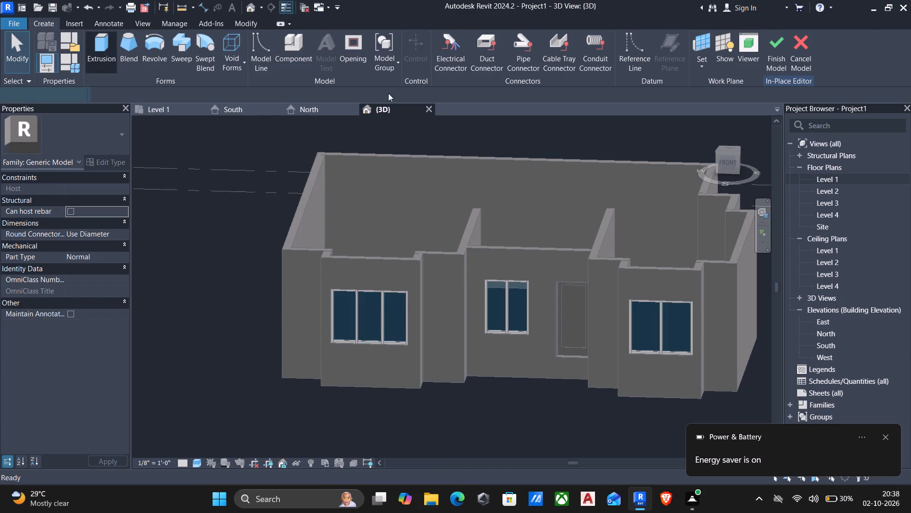
left_click(551, 67)
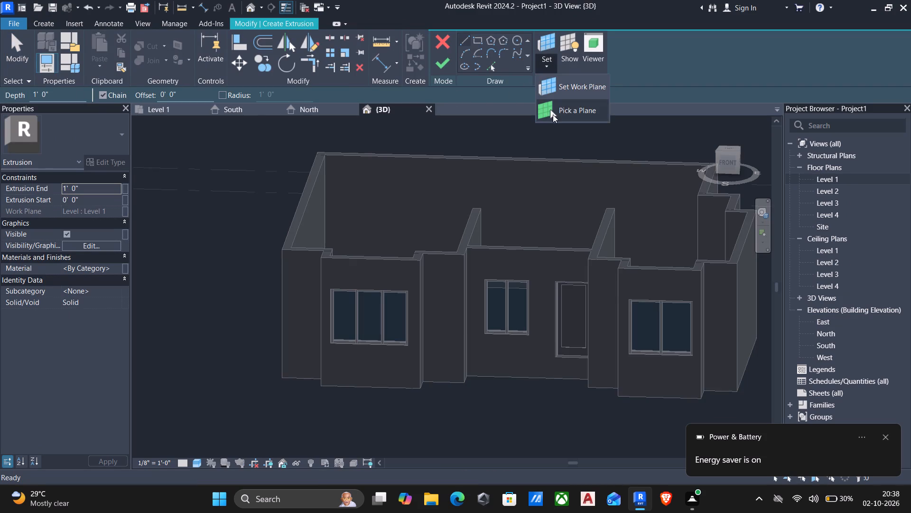
left_click(553, 114)
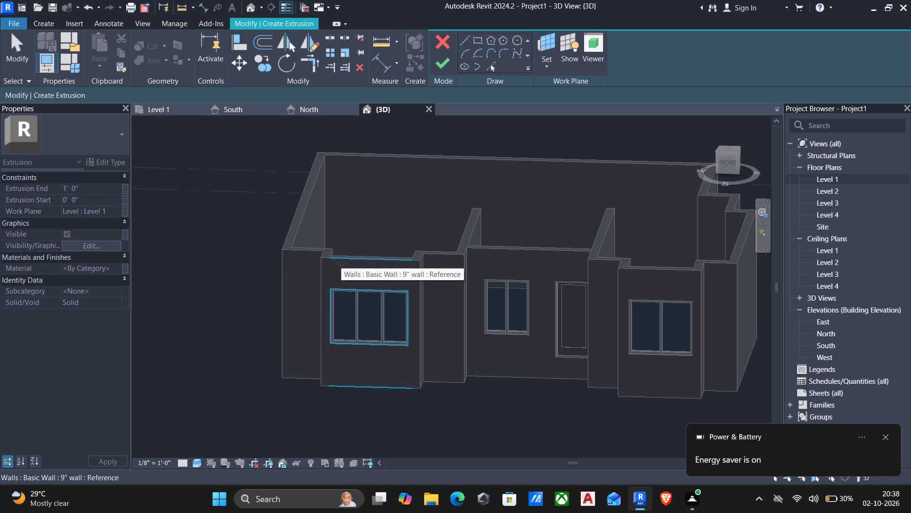
left_click(341, 263)
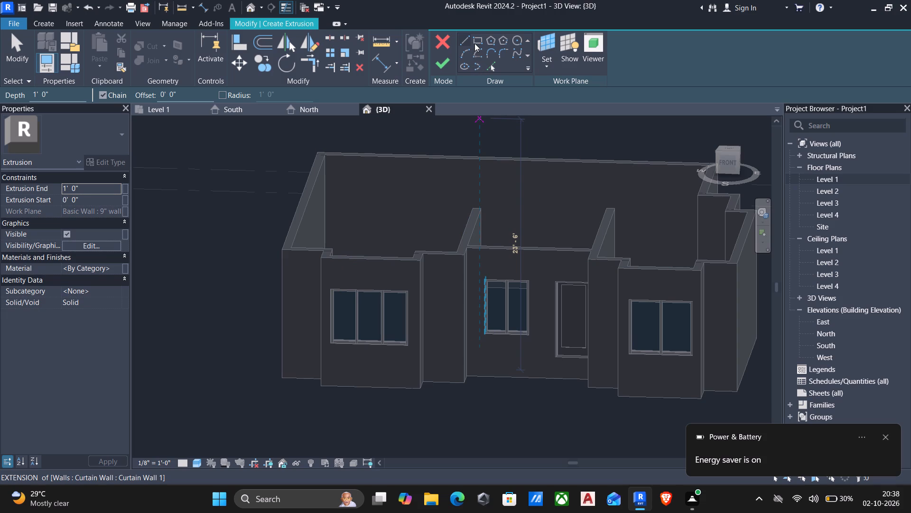
left_click(474, 43)
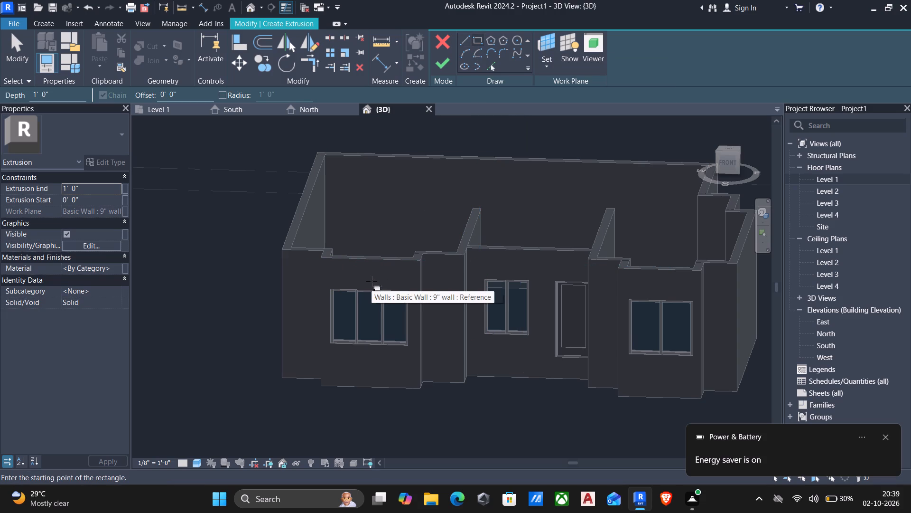
scroll(372, 281, "up", 3)
middle_click_drag(363, 285, 398, 228)
scroll(363, 283, "up", 1)
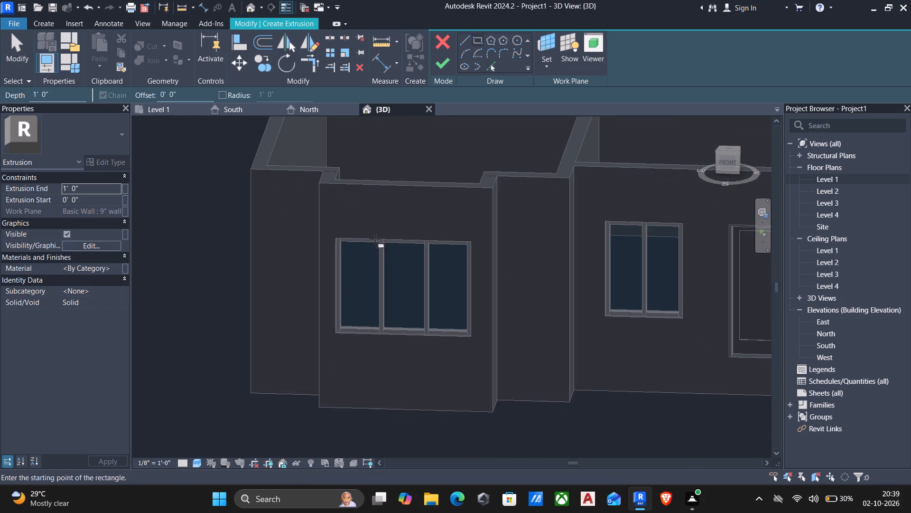
left_click(321, 238)
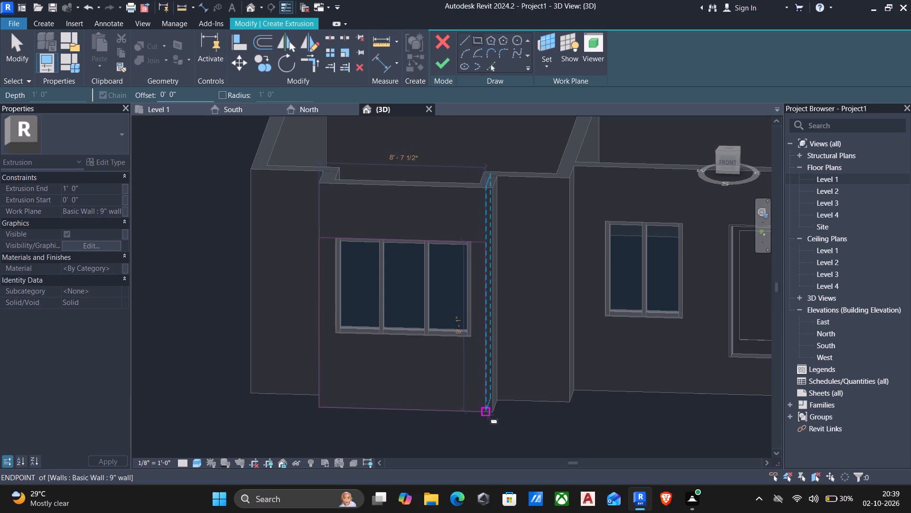
left_click(492, 414)
key("Escape")
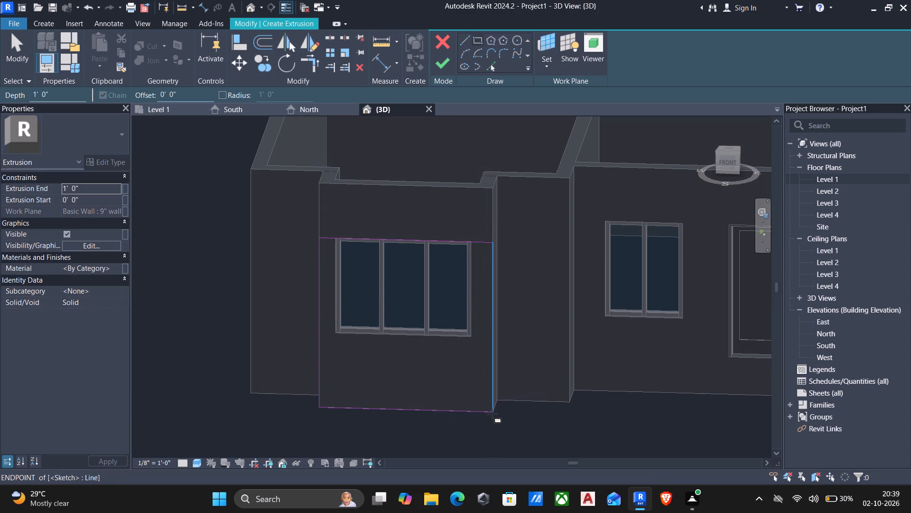
Sketch an inner rectangle around the three-pane window, about 7' wide and 4'-8 1/2" high, ending at the frame's bottom corner.
left_click(481, 42)
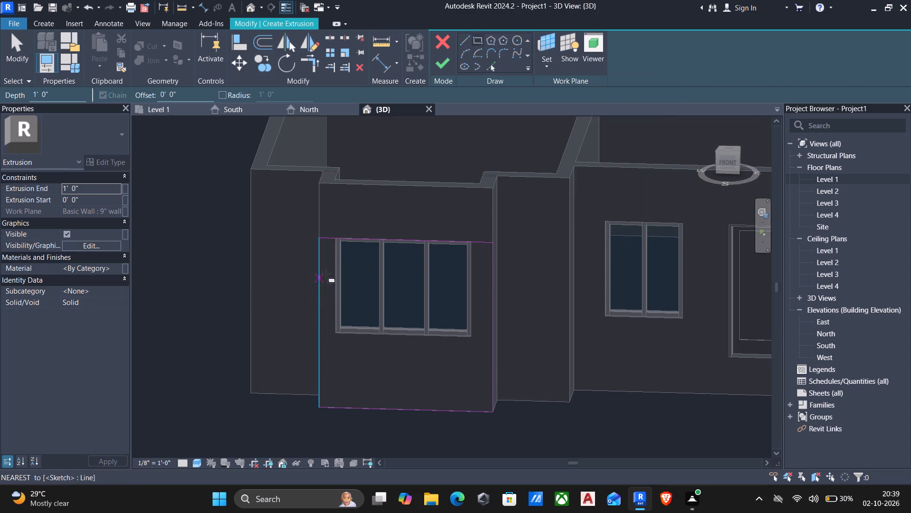
scroll(335, 252, "up", 10)
left_click(338, 238)
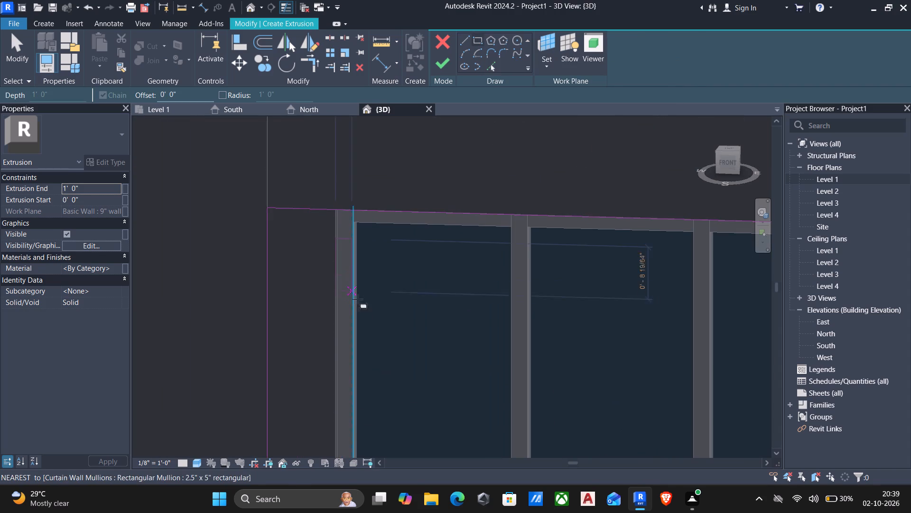
scroll(360, 305, "down", 3)
middle_click_drag(369, 323, 368, 264)
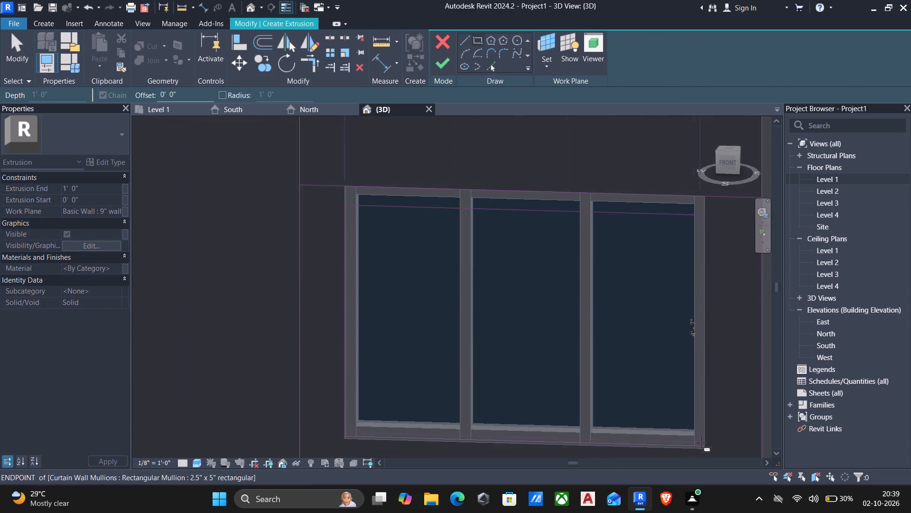
left_click(703, 446)
key("Escape")
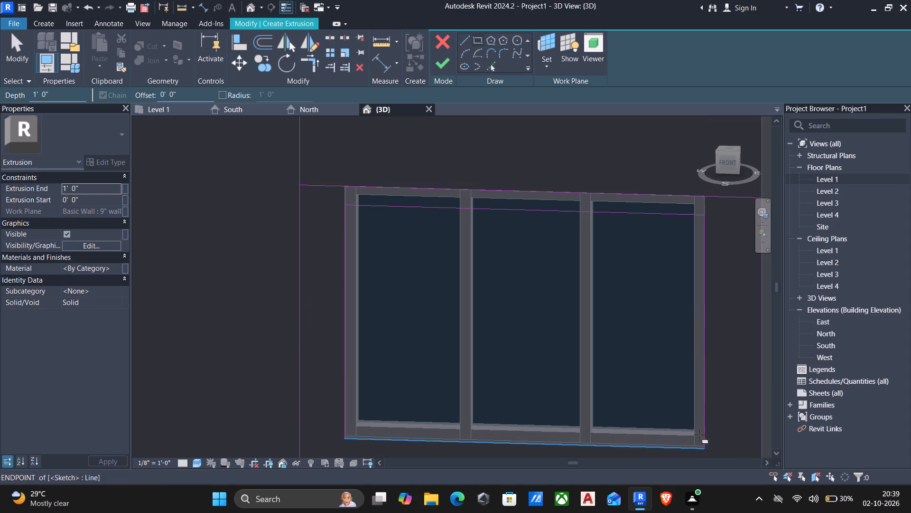
key("Escape")
Delete the inner rectangle's top line just below the window head.
left_click(568, 214)
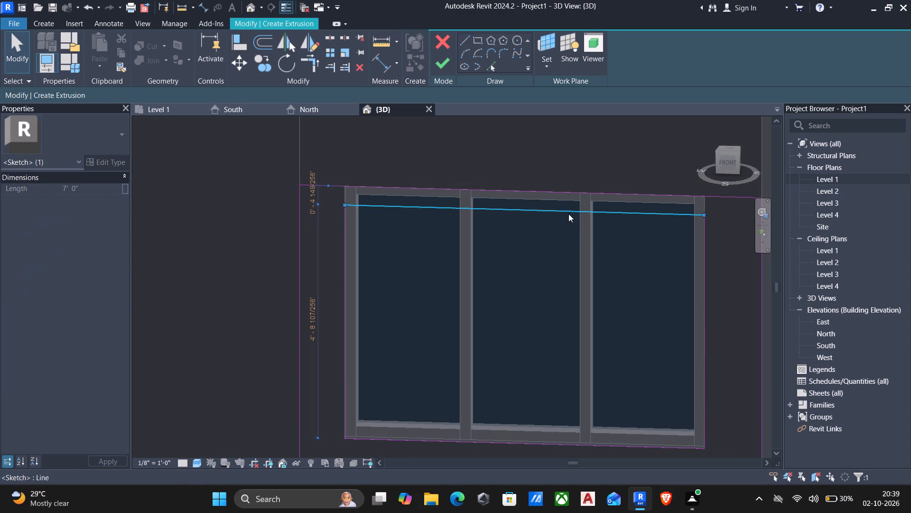
key("Pause")
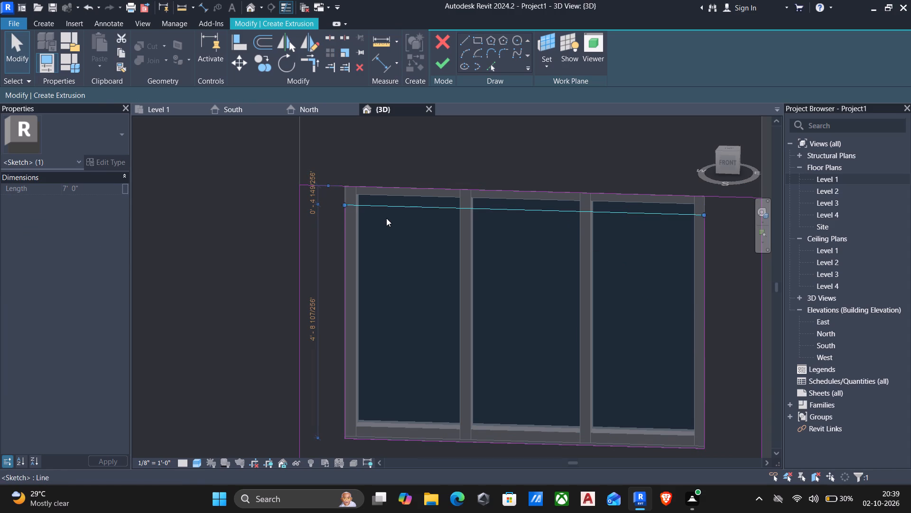
key("Delete")
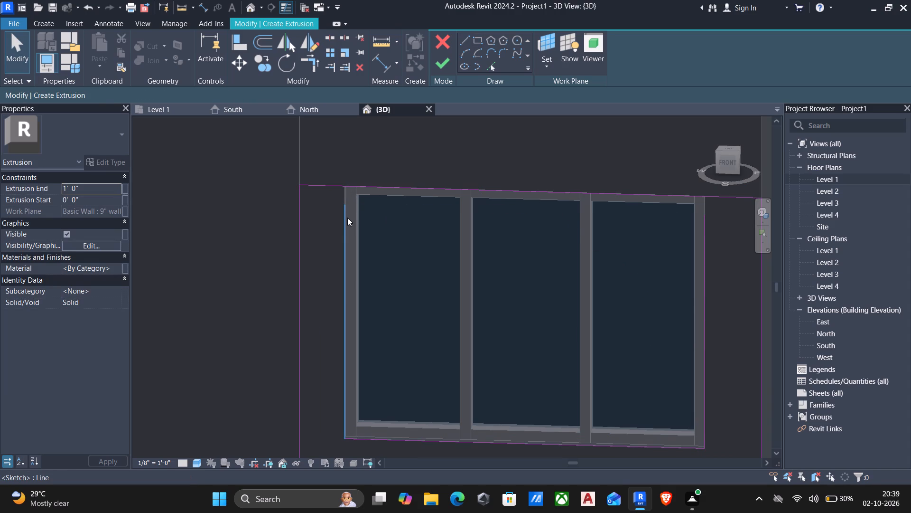
Trim the inner rectangle's left side and the outer profile's top line into a corner at the window's upper left.
type("tr")
left_click(344, 218)
left_click(343, 186)
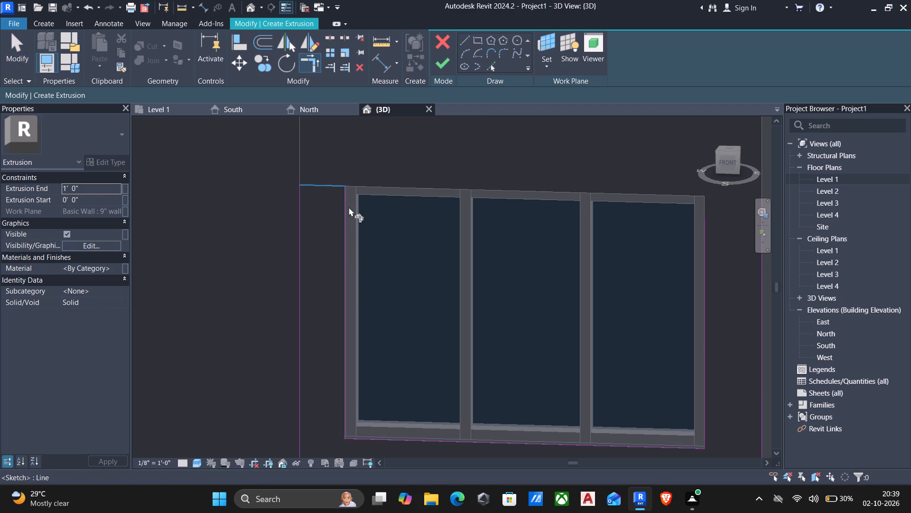
scroll(368, 233, "down", 3)
middle_click_drag(388, 251, 380, 243)
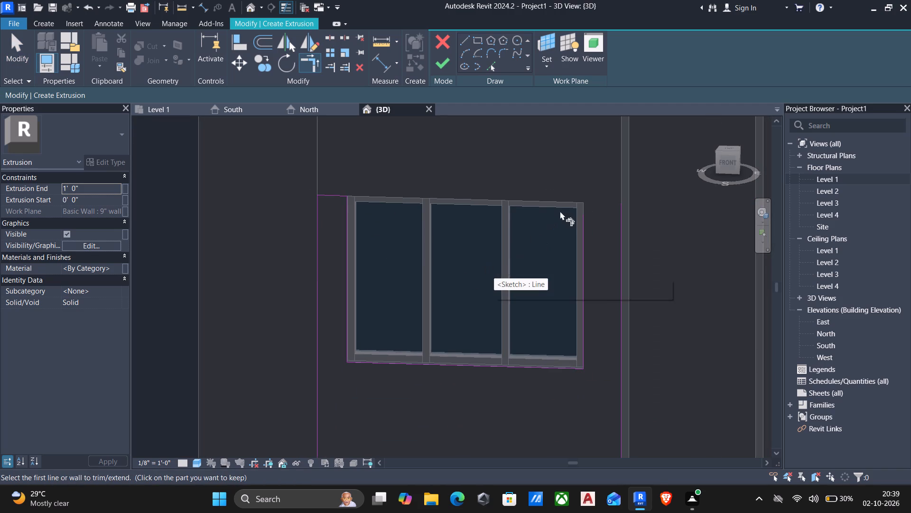
key("Escape")
Sketch a horizontal line about 9" long at window-head height, from the outer profile's right side toward the window.
scroll(591, 216, "up", 3)
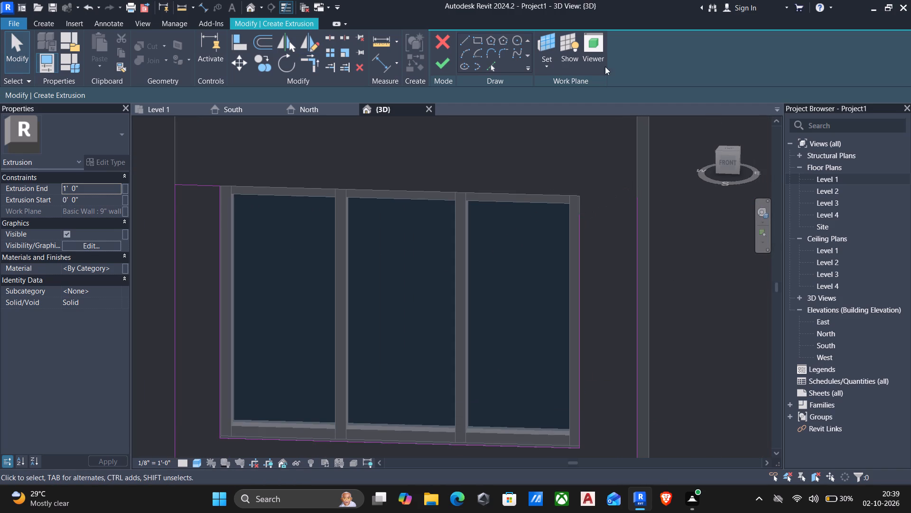
left_click(464, 41)
scroll(634, 226, "up", 5)
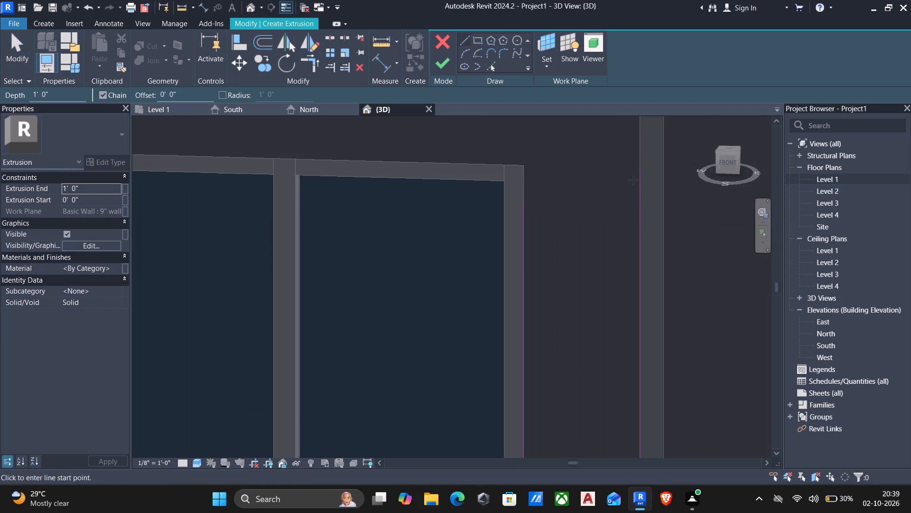
left_click(636, 168)
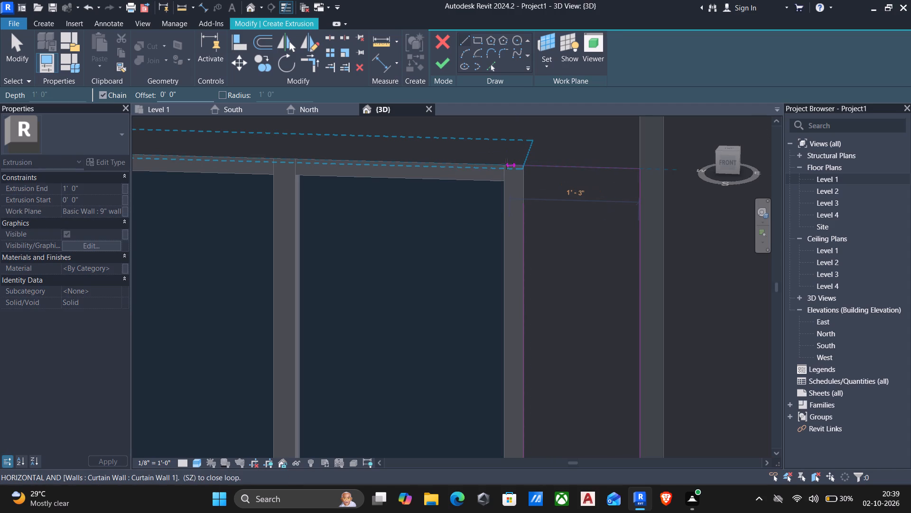
left_click(565, 166)
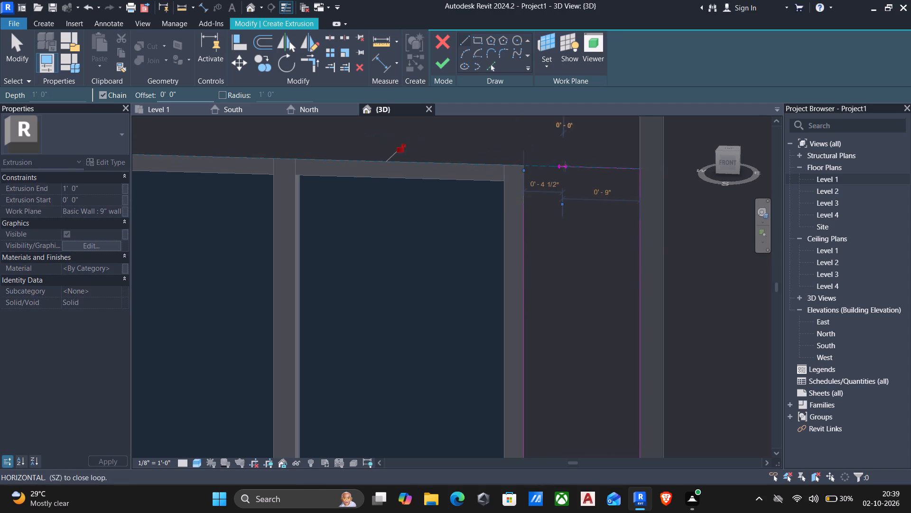
key("Escape")
key("Escape")
Trim/extend the inner rectangle's right side and the short head-height line into a corner at the window's upper right.
type("tr")
left_click(523, 275)
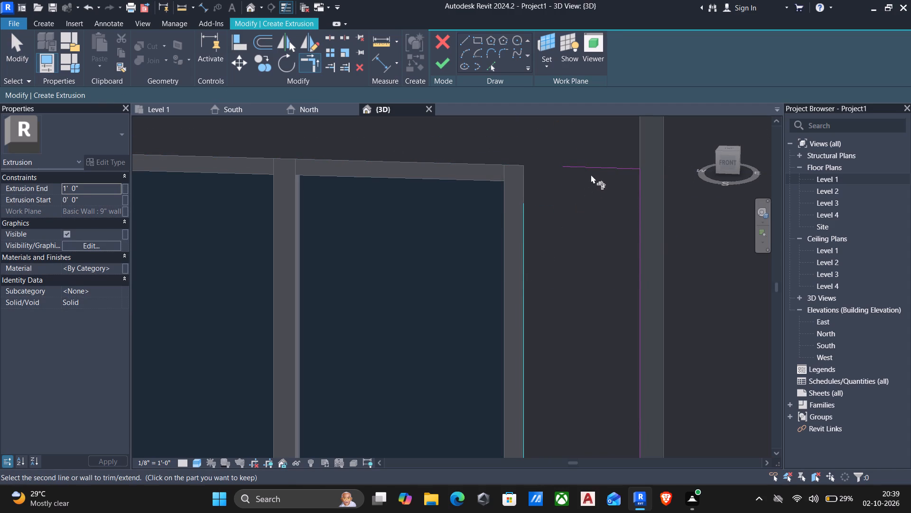
left_click(591, 169)
scroll(580, 202, "down", 5)
scroll(577, 249, "down", 3)
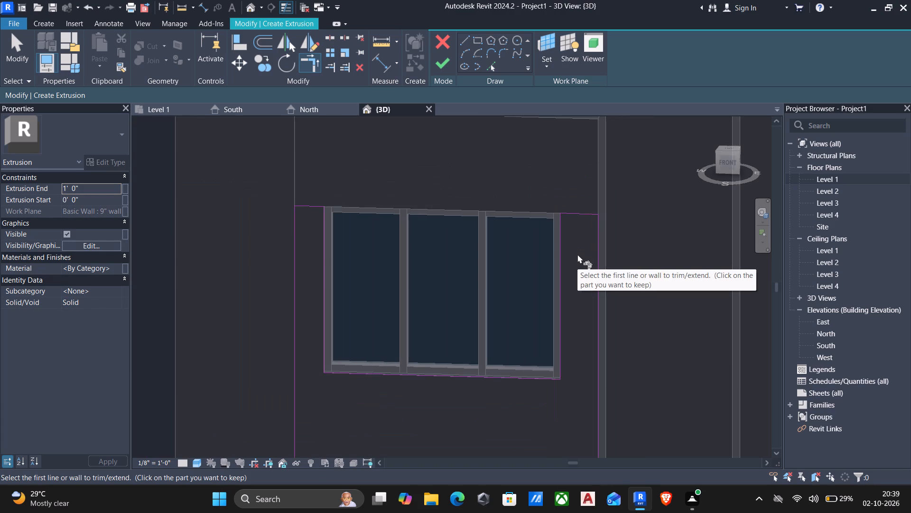
key("Escape")
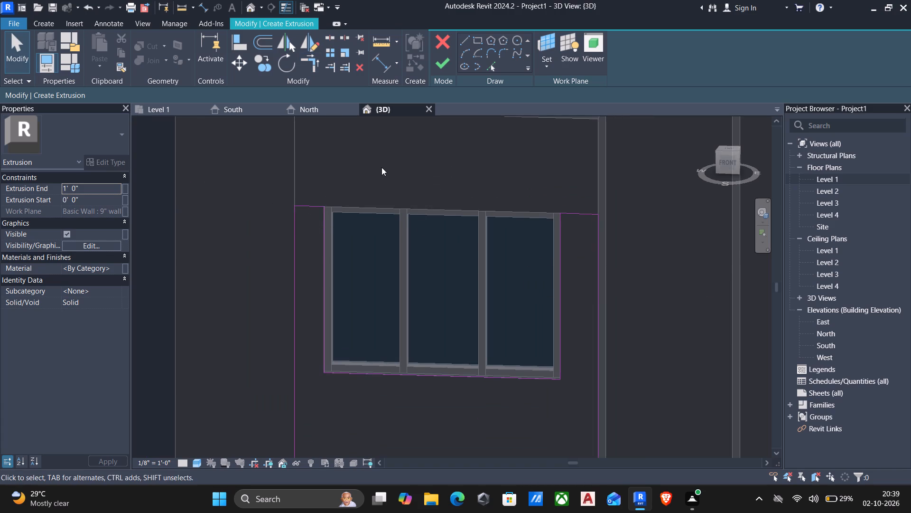
Finish the U-shaped extrusion sketch around the front three-pane window and complete the in-place model.
left_click(436, 67)
scroll(444, 136, "down", 4)
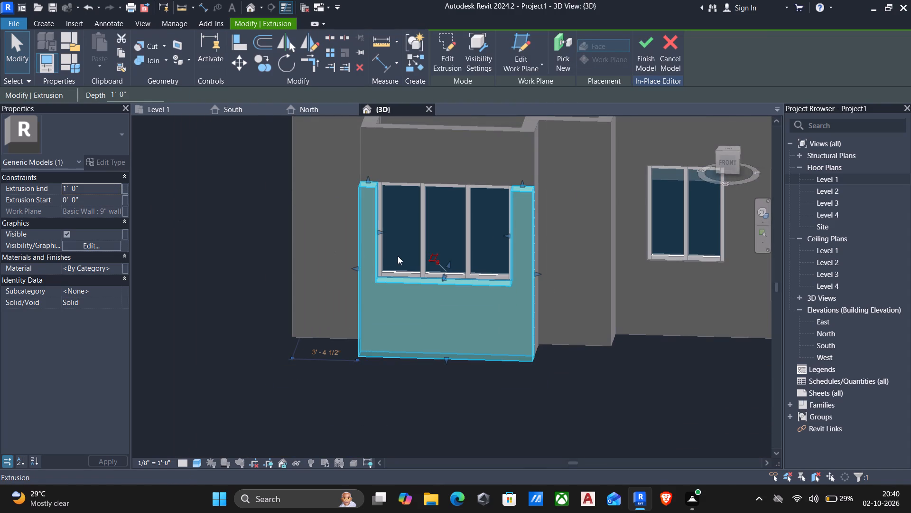
scroll(378, 292, "down", 2)
middle_click_drag(446, 336, 392, 388, "shift")
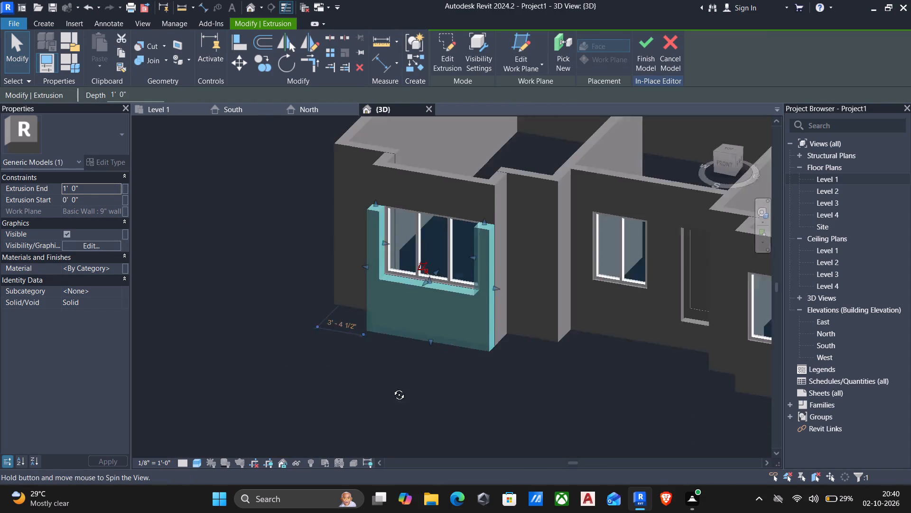
middle_click_drag(392, 388, 453, 347, "shift")
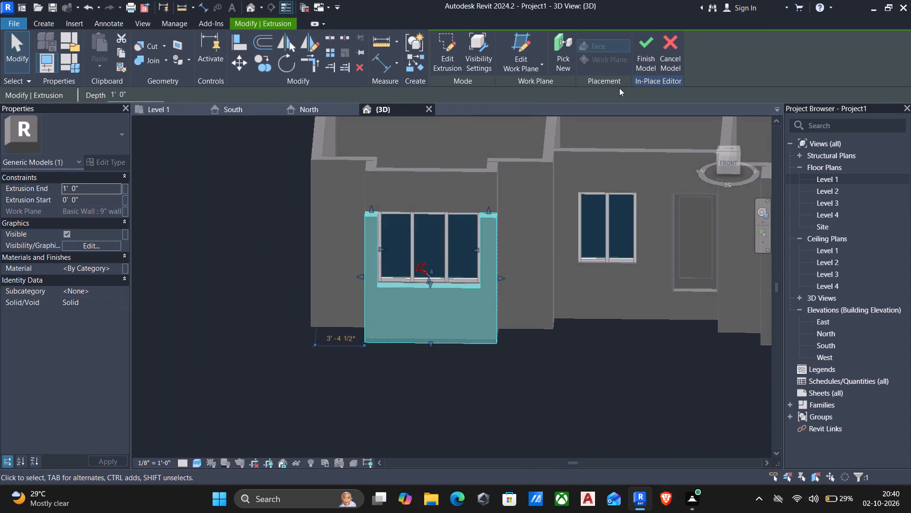
left_click(651, 47)
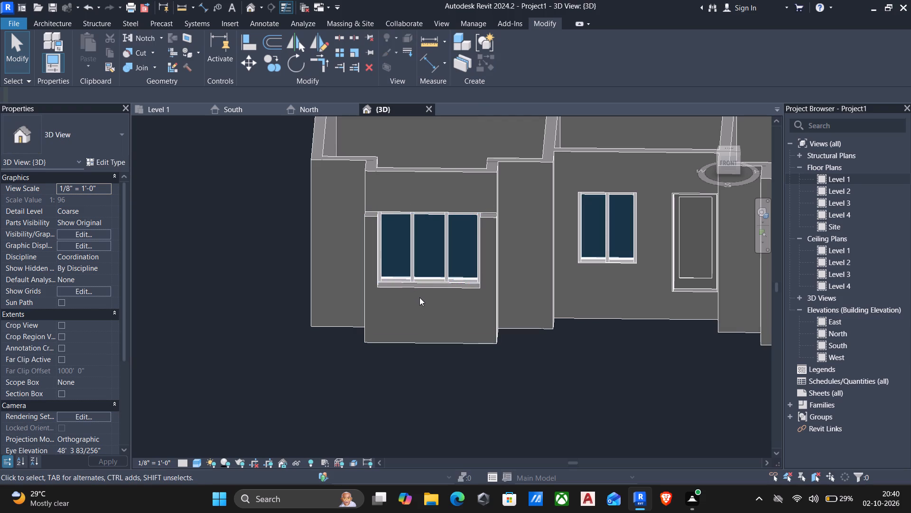
Reopen the in-place window surround for editing and start a new extrusion on the wall face above the three-pane window.
left_click(420, 287)
left_click(519, 48)
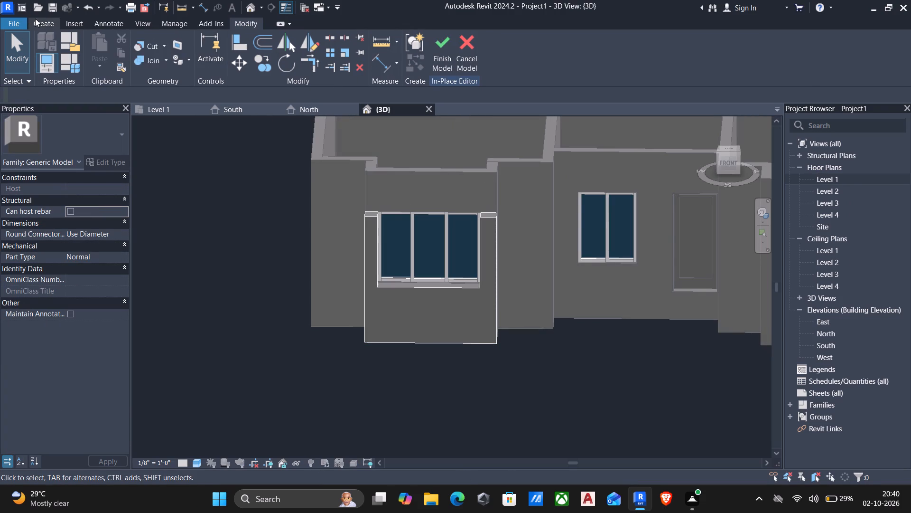
left_click(45, 23)
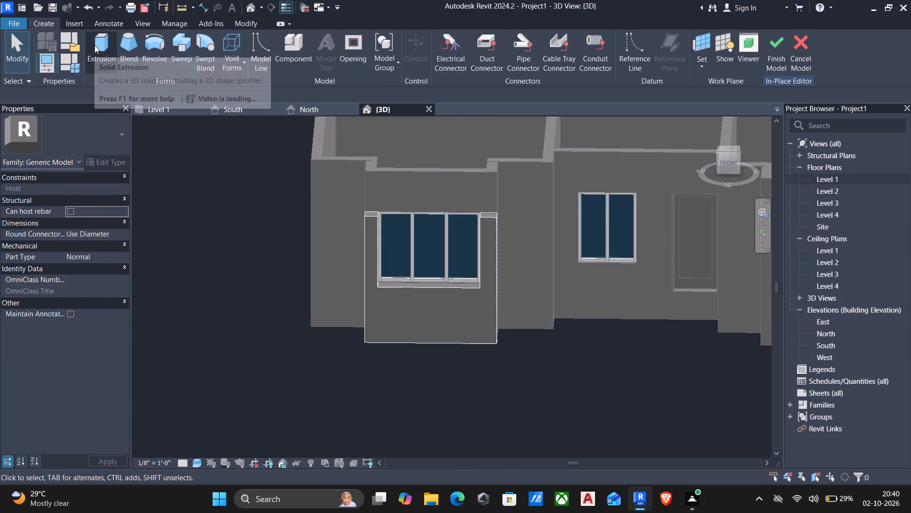
left_click(99, 49)
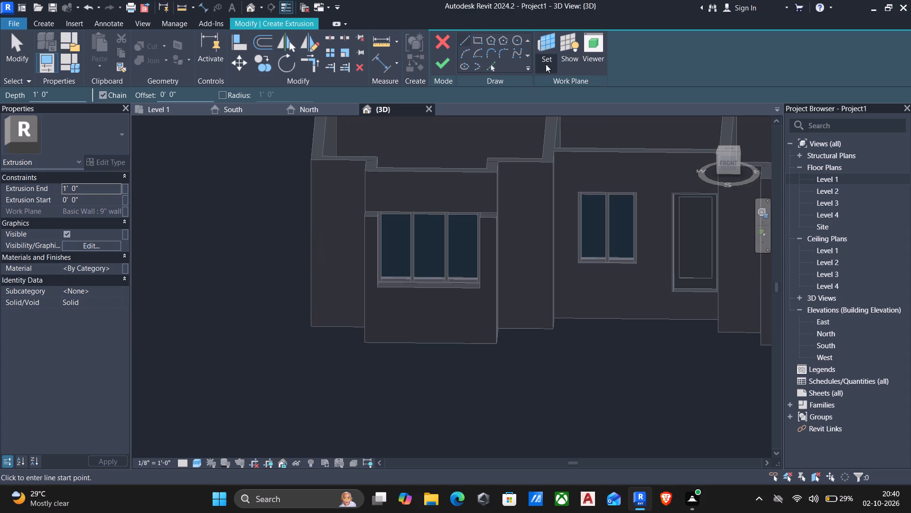
left_click(550, 61)
left_click(554, 103)
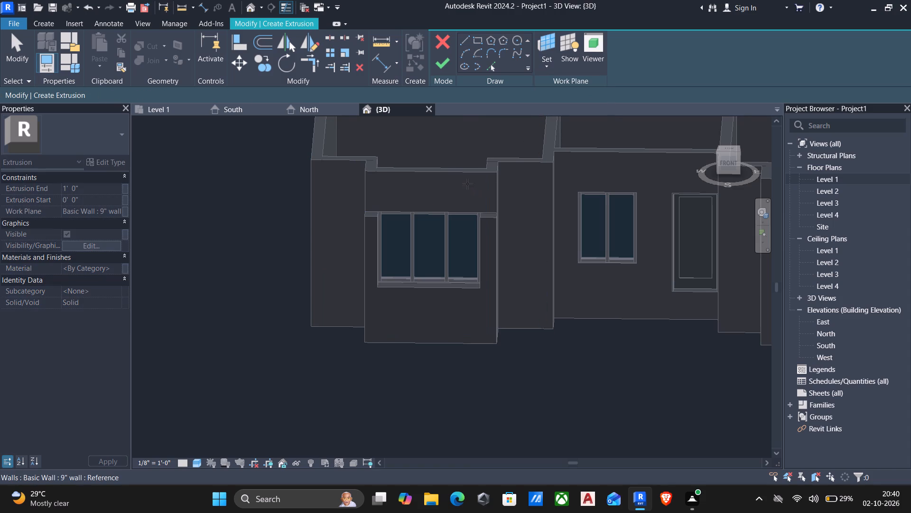
left_click(461, 177)
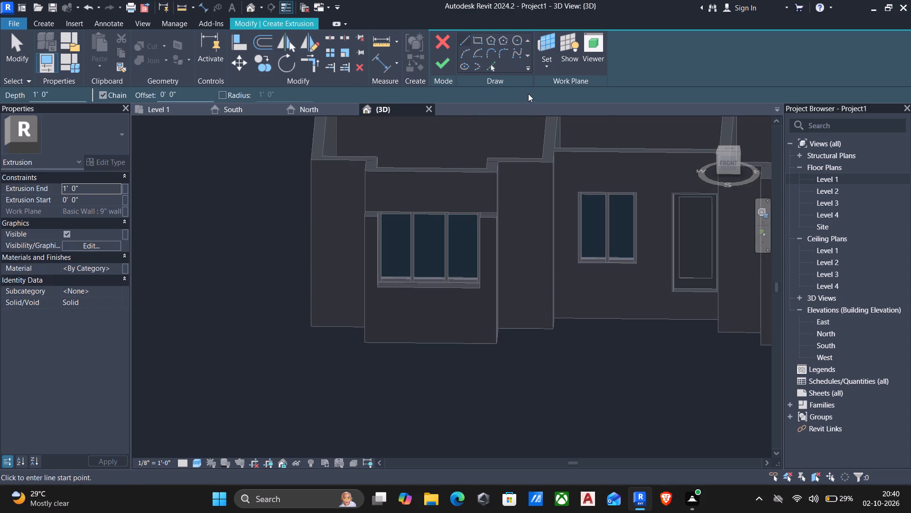
Sketch a rectangle about 9' wide and 7" high directly above the window head, spanning the surround's full width.
left_click(479, 42)
left_click(725, 162)
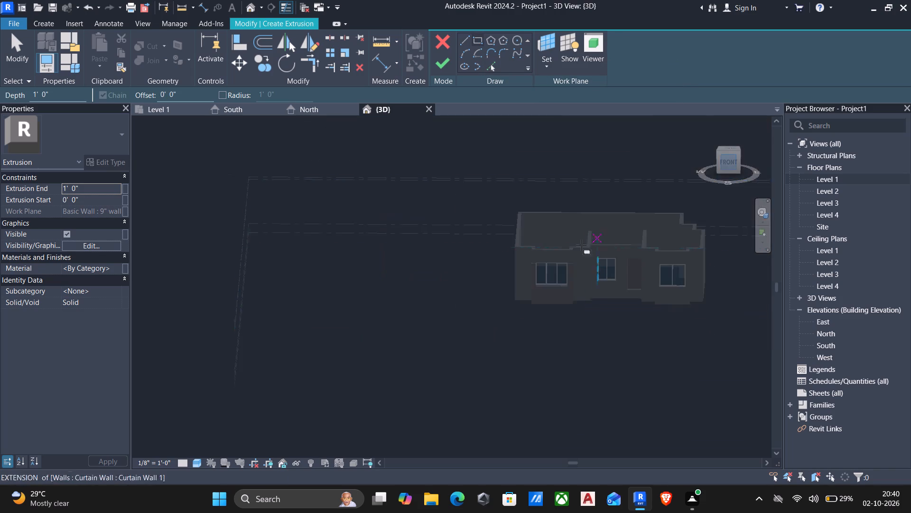
scroll(531, 296, "up", 5)
scroll(421, 296, "up", 11)
middle_click_drag(368, 231, 414, 237)
scroll(449, 231, "up", 5)
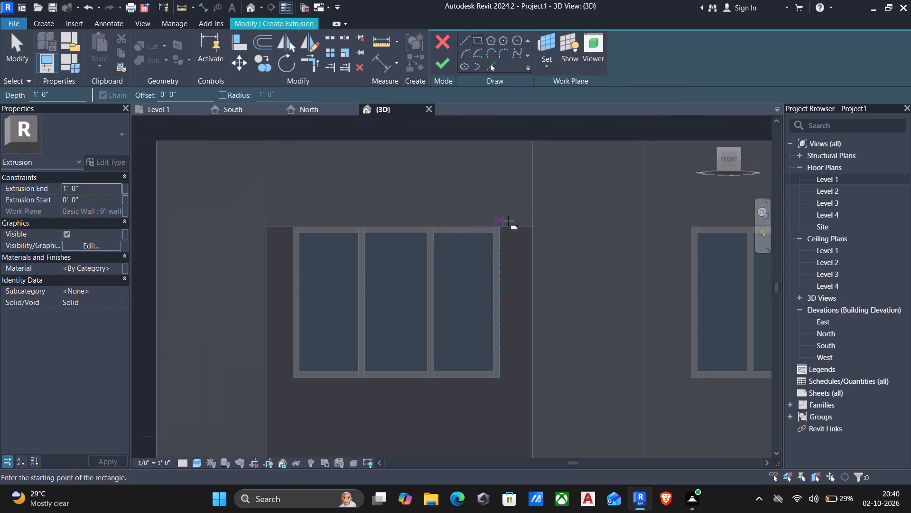
left_click(530, 225)
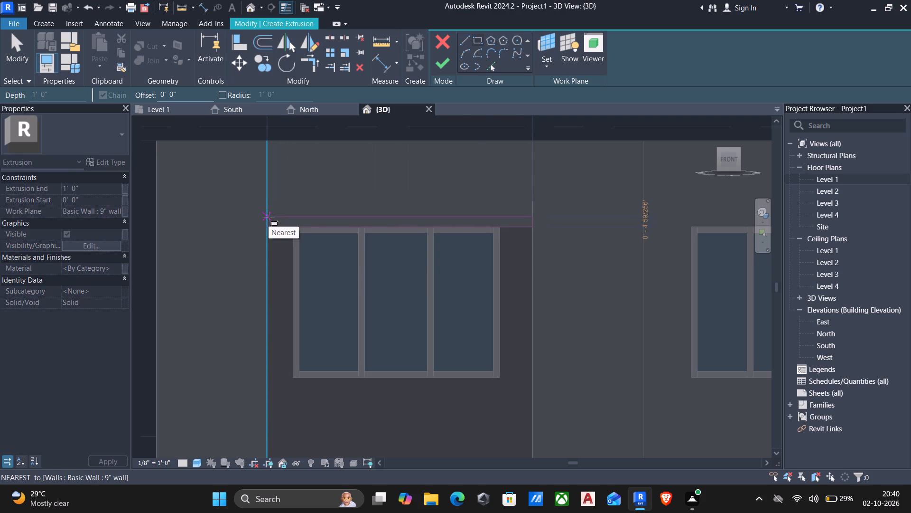
scroll(269, 217, "up", 2)
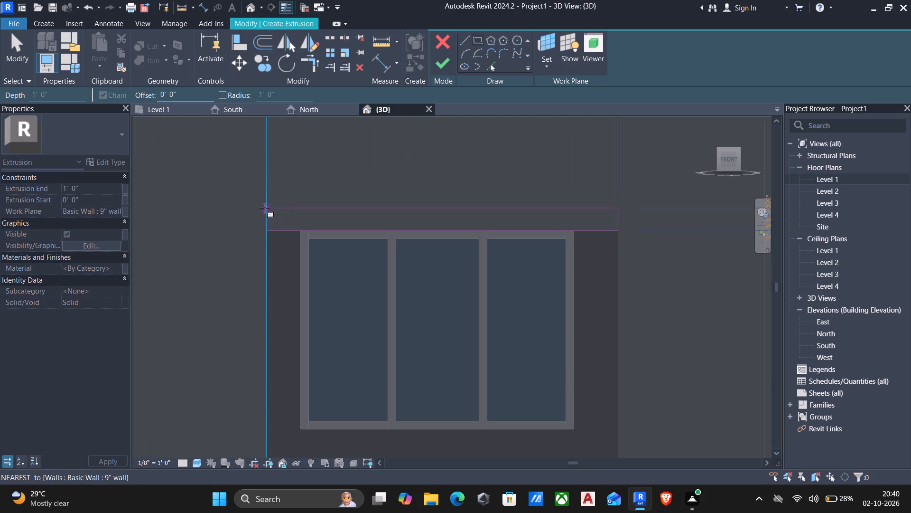
left_click(265, 207)
key("Escape")
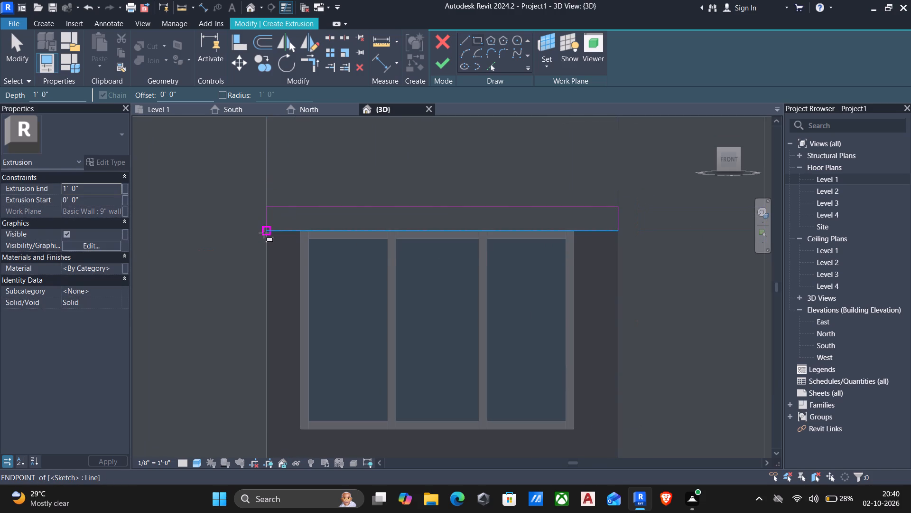
key("Escape")
Nudge the rectangle's two short sides outward about 3" each, making it 9' 6" long.
left_click(264, 218)
key("Left")
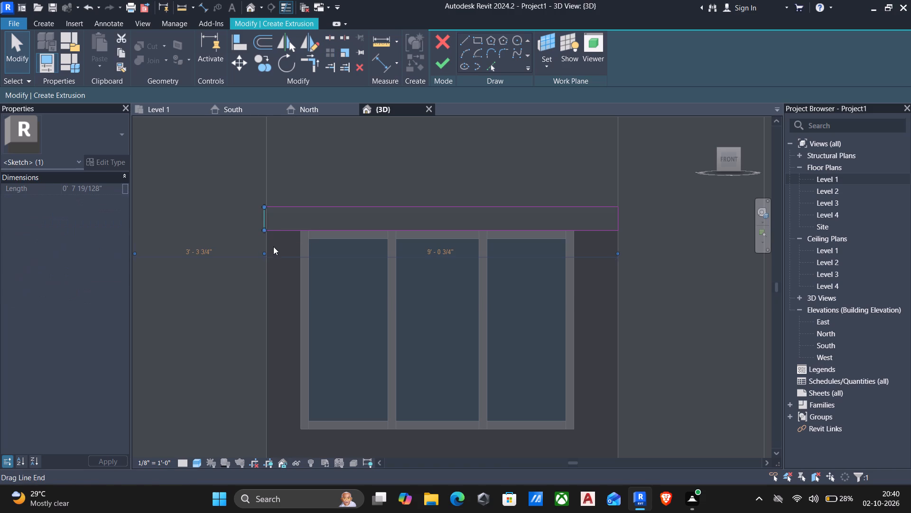
key("Left")
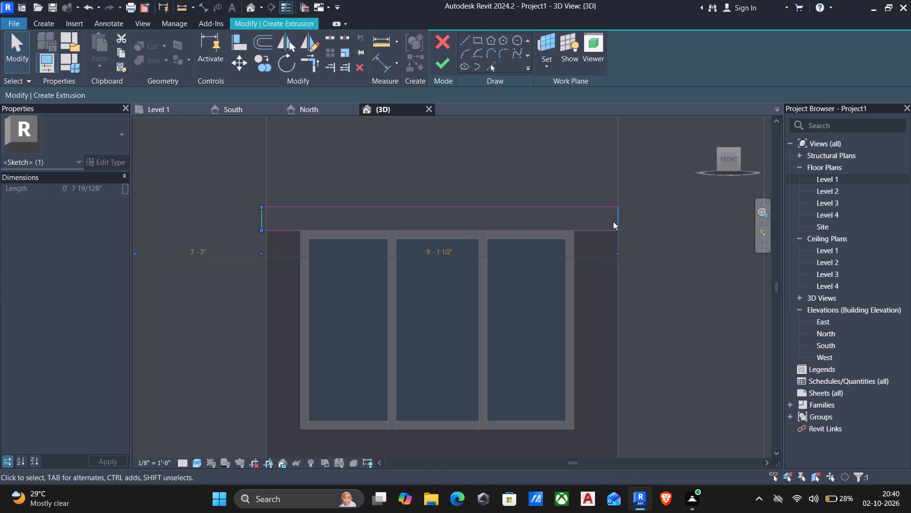
left_click(614, 221)
key("Right")
key("Right")
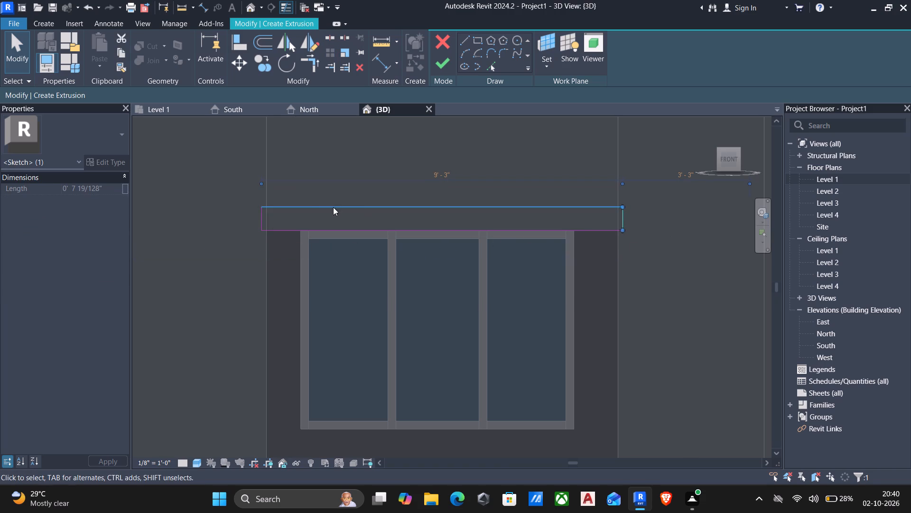
key("Right")
key("Right")
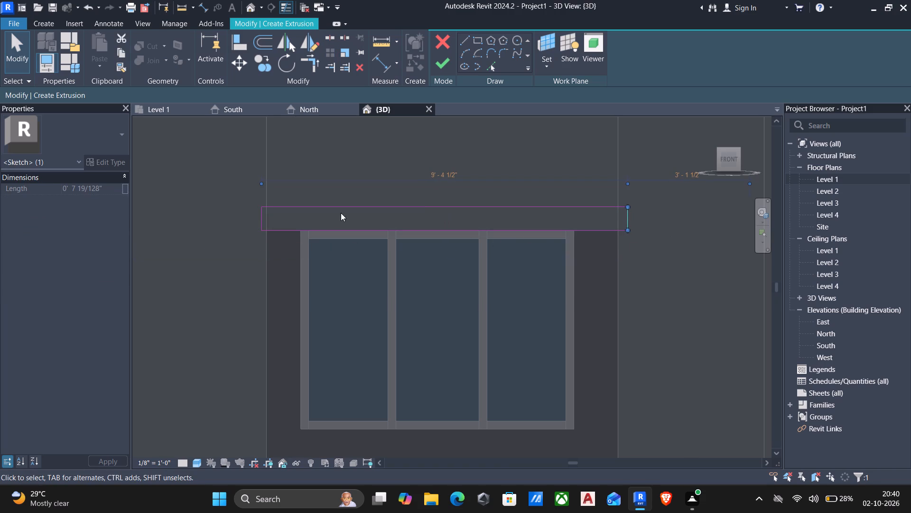
left_click(265, 218)
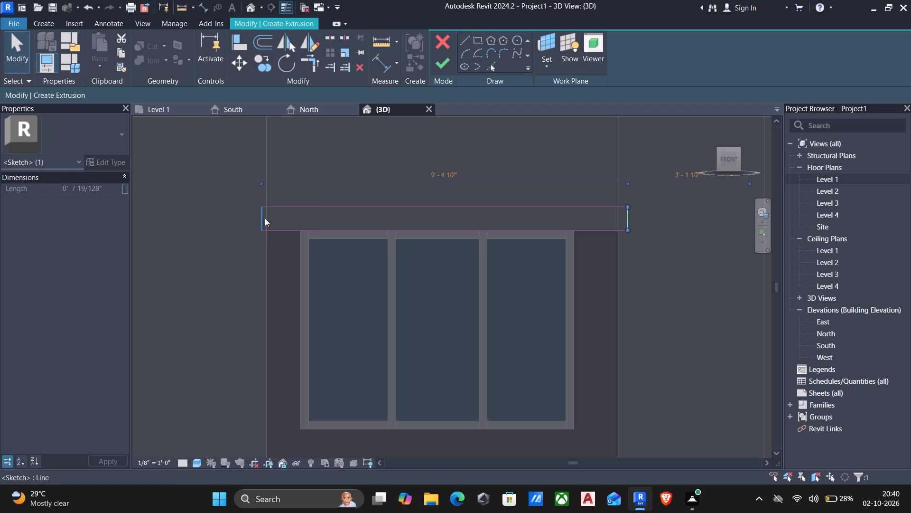
key("Left")
key("Left")
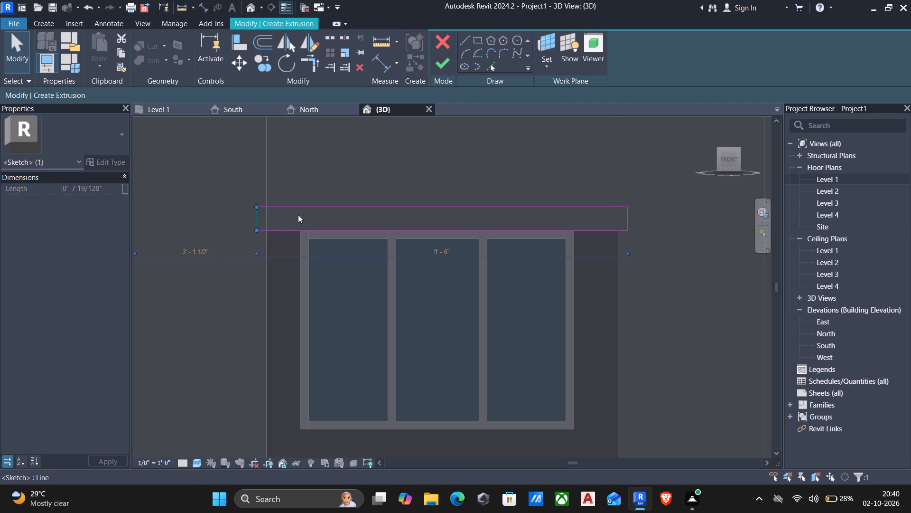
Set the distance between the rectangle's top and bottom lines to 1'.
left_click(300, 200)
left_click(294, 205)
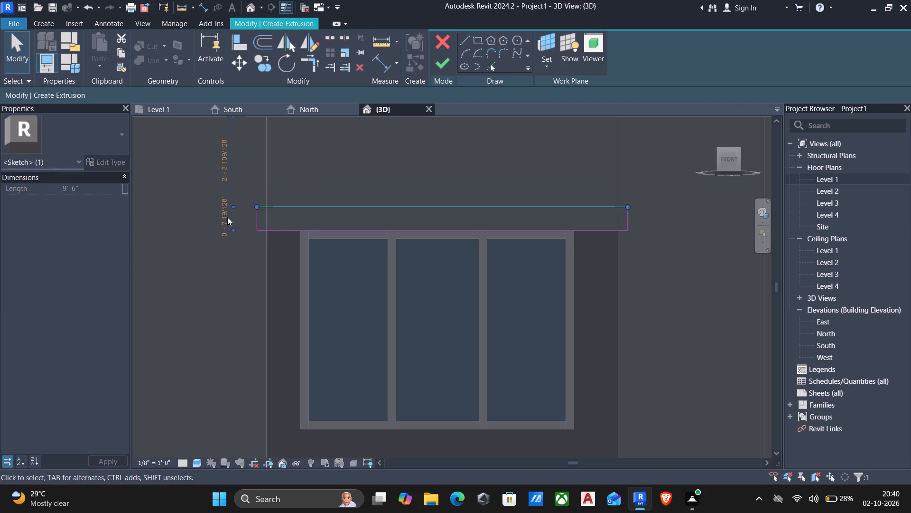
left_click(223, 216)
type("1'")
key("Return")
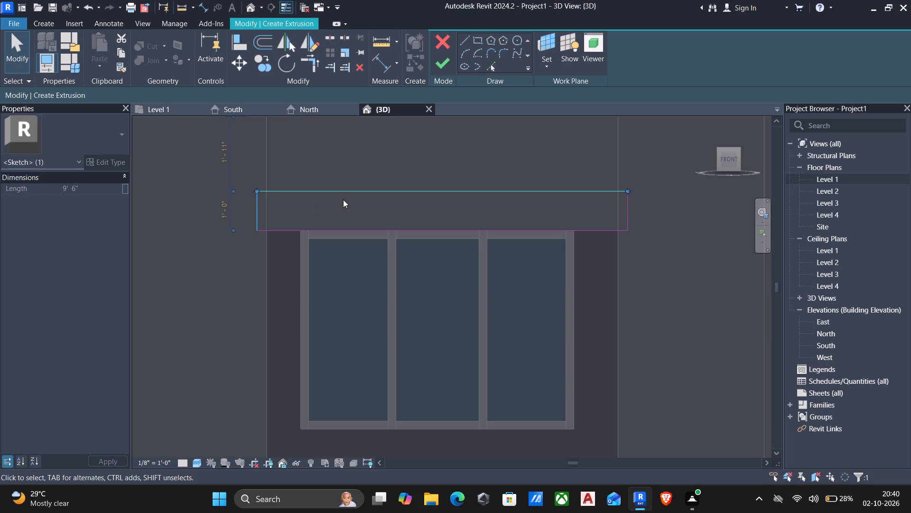
Set the rectangle's height to 6" and finish the extrusion sketch.
left_click(224, 210)
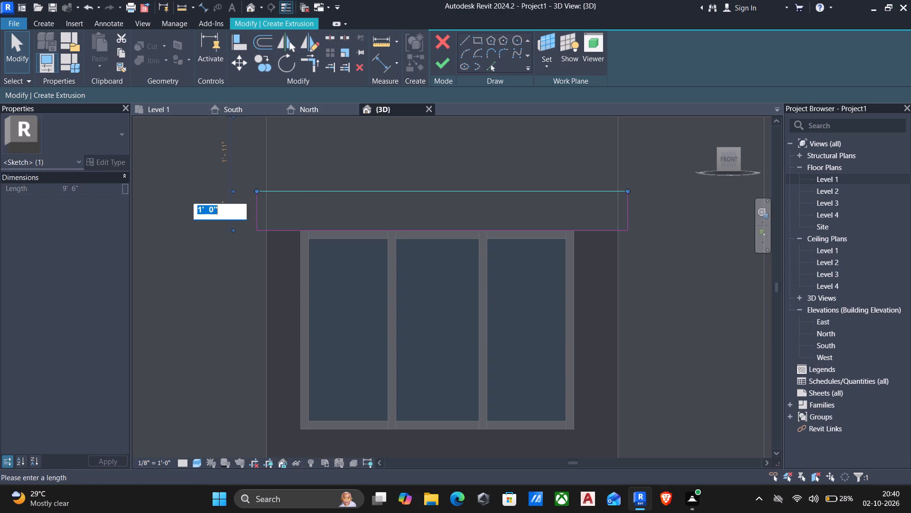
type("6\"")
key("Return")
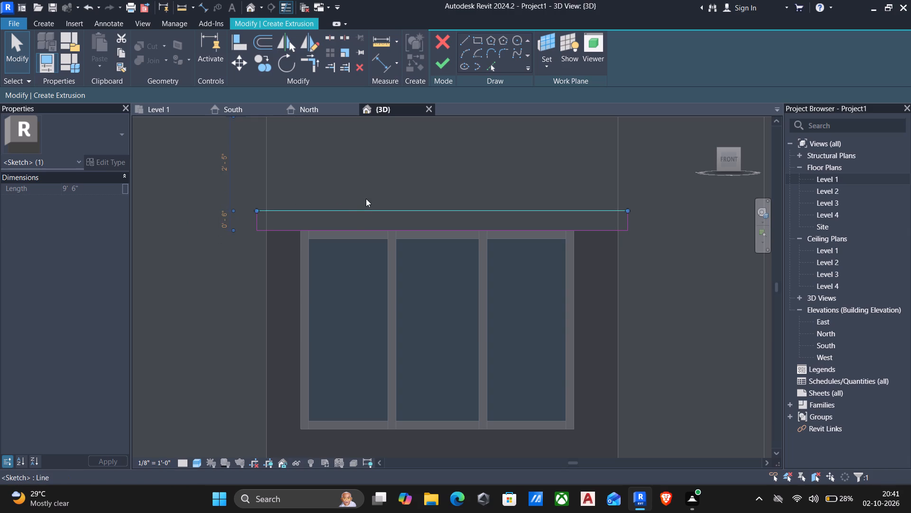
key("Escape")
left_click(435, 60)
Stretch the canopy's front face outward from the wall to roughly double its depth and finish the in-place model.
scroll(488, 213, "down", 3)
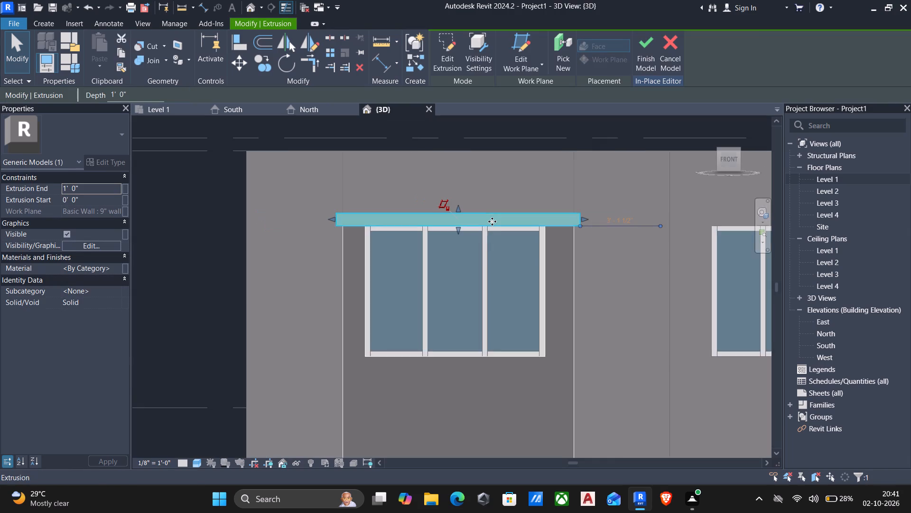
middle_click_drag(492, 222, 405, 323, "shift")
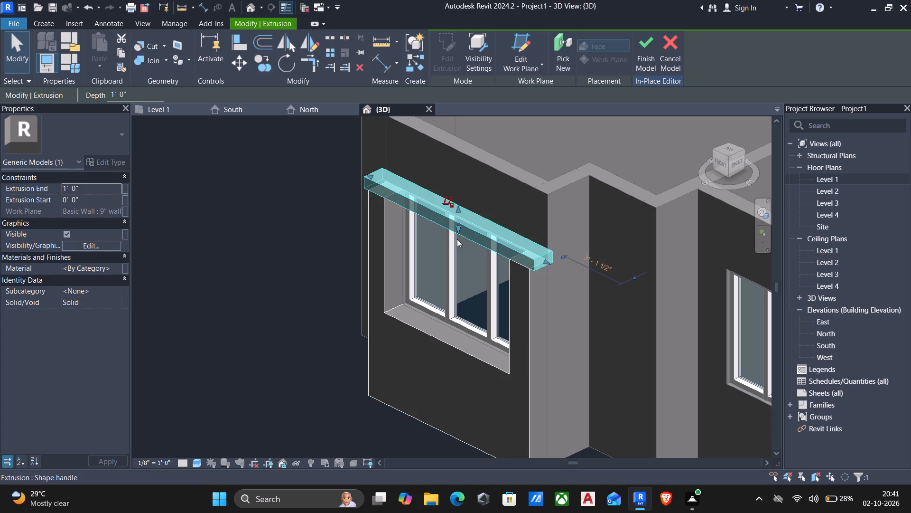
key("Escape")
left_click(447, 222)
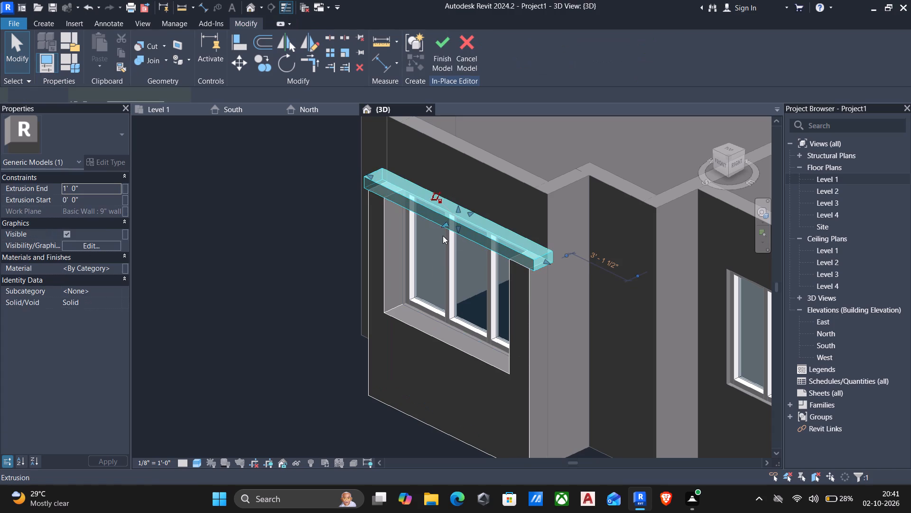
left_click_drag(443, 229, 431, 242)
left_click(641, 52)
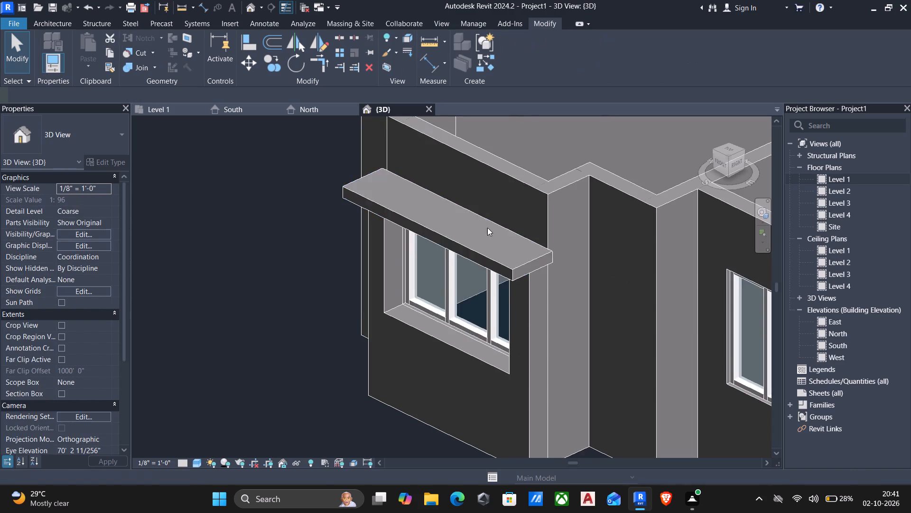
Examine the finished canopy and window surround from the front and both sides, and against the whole front facade.
scroll(484, 234, "down", 2)
middle_click_drag(465, 276, 547, 173, "shift")
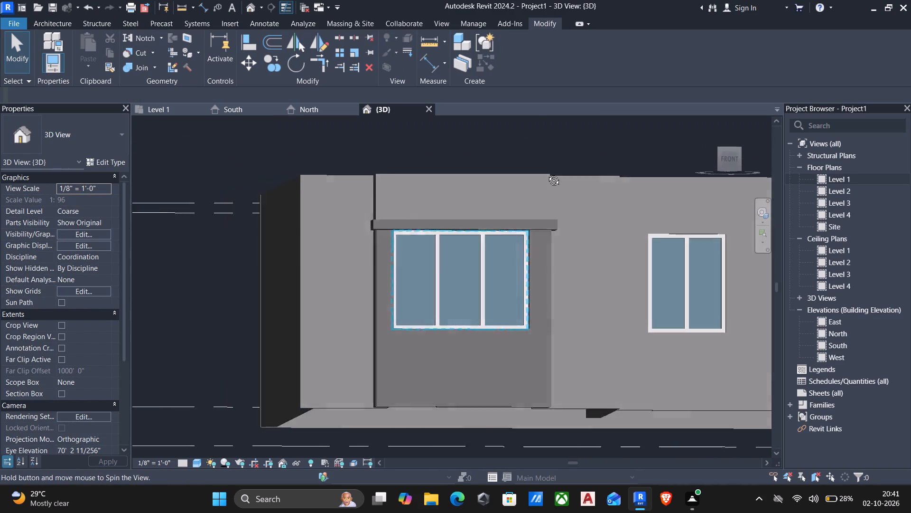
middle_click_drag(547, 173, 594, 189, "shift")
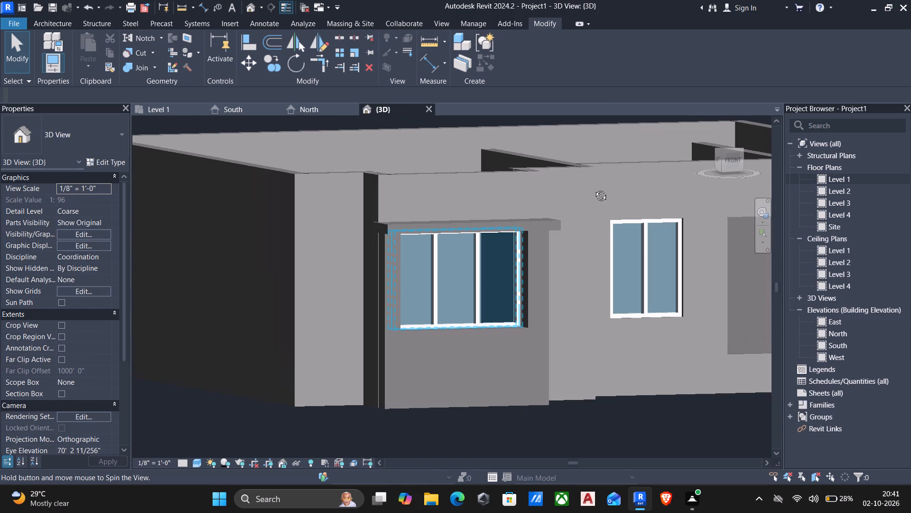
middle_click_drag(594, 189, 419, 188, "shift")
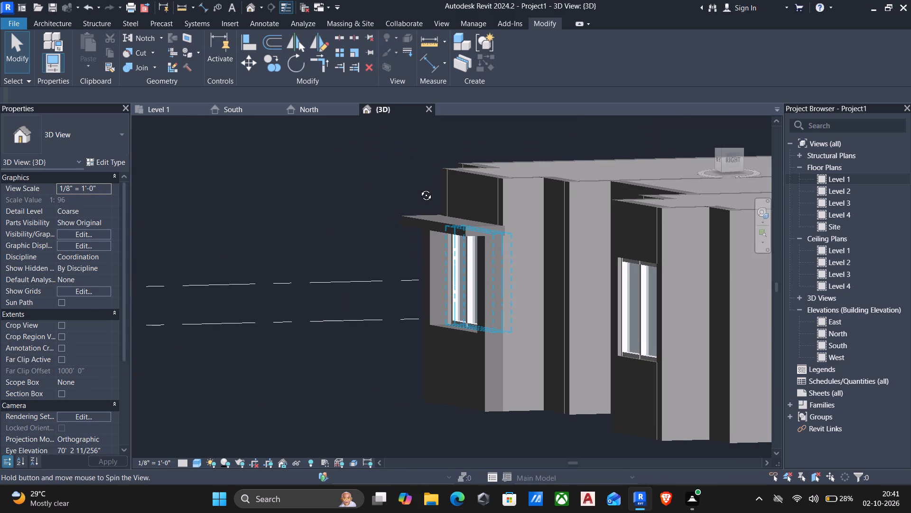
middle_click_drag(419, 188, 510, 198, "shift")
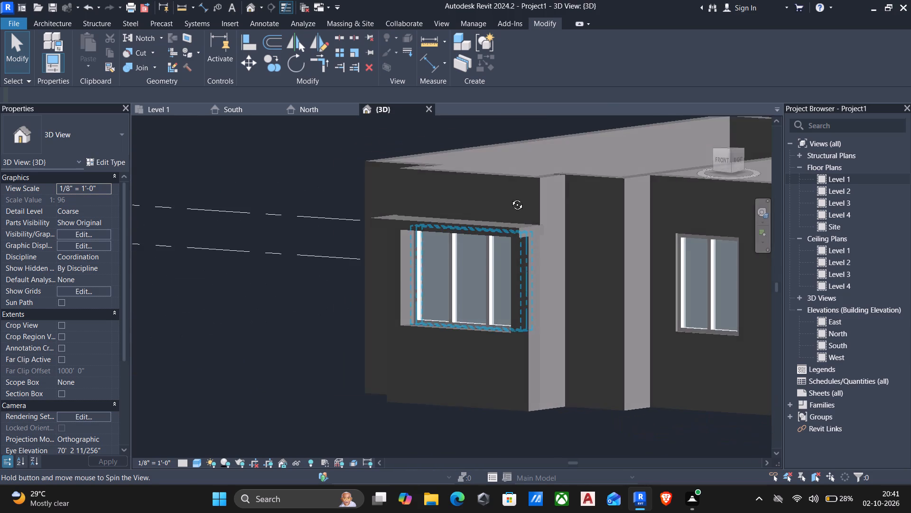
middle_click_drag(510, 198, 511, 198, "shift")
scroll(511, 198, "down", 4)
middle_click_drag(509, 247, 537, 243, "shift")
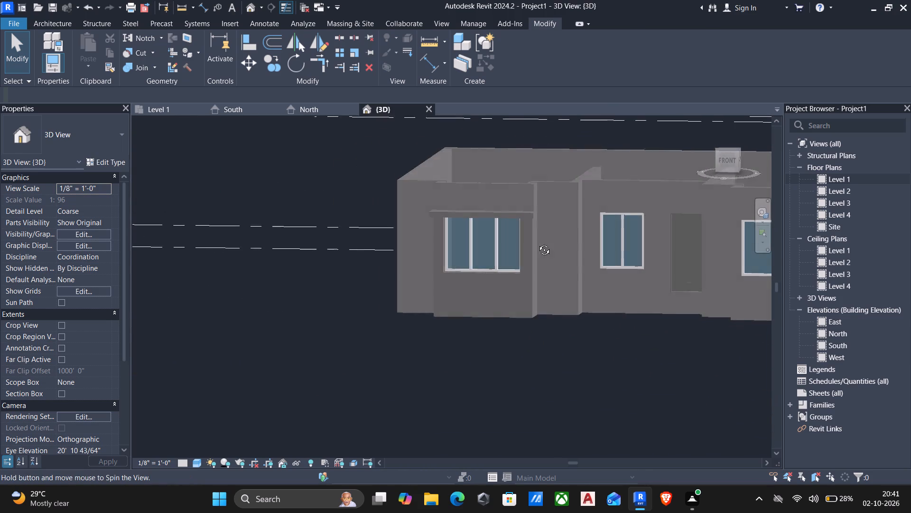
middle_click_drag(537, 243, 541, 242, "shift")
middle_click_drag(660, 308, 612, 319)
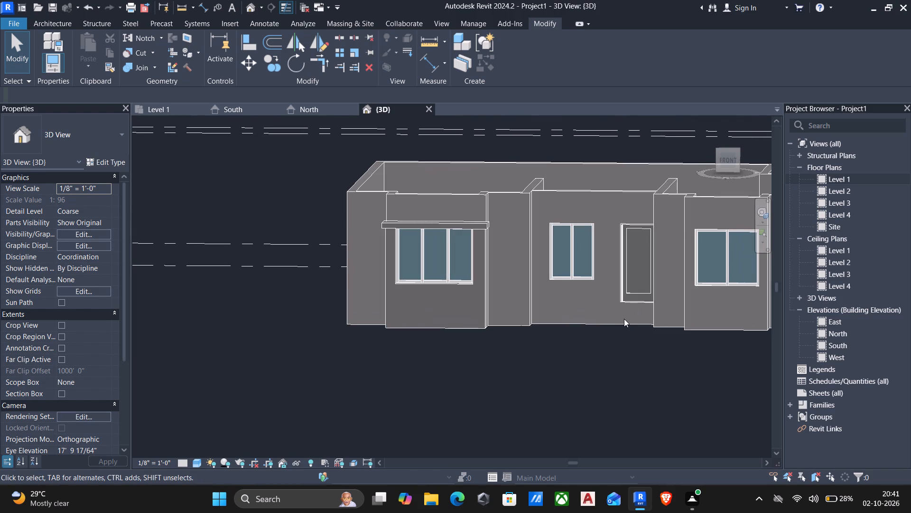
Reopen the window surround's in-place model and start an extrusion with its work plane on the recessed entrance wall.
middle_click_drag(627, 323, 569, 315)
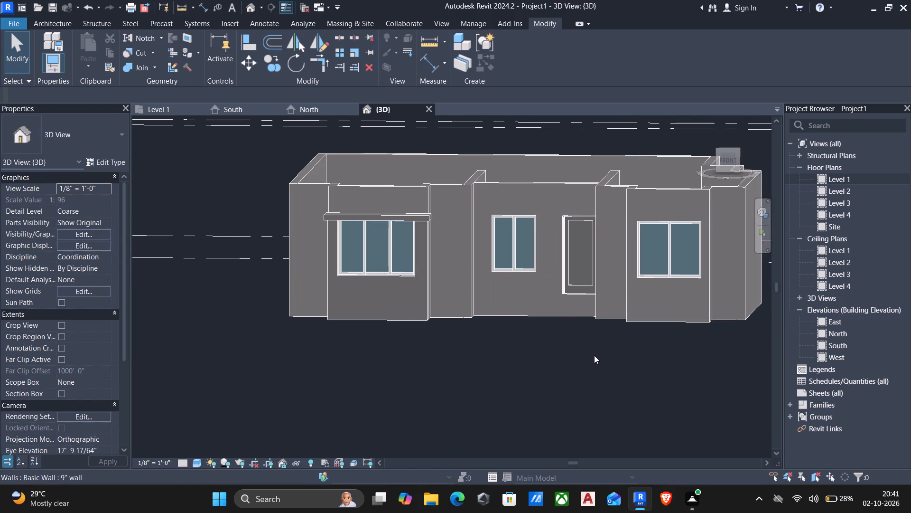
left_click(356, 218)
left_click(509, 67)
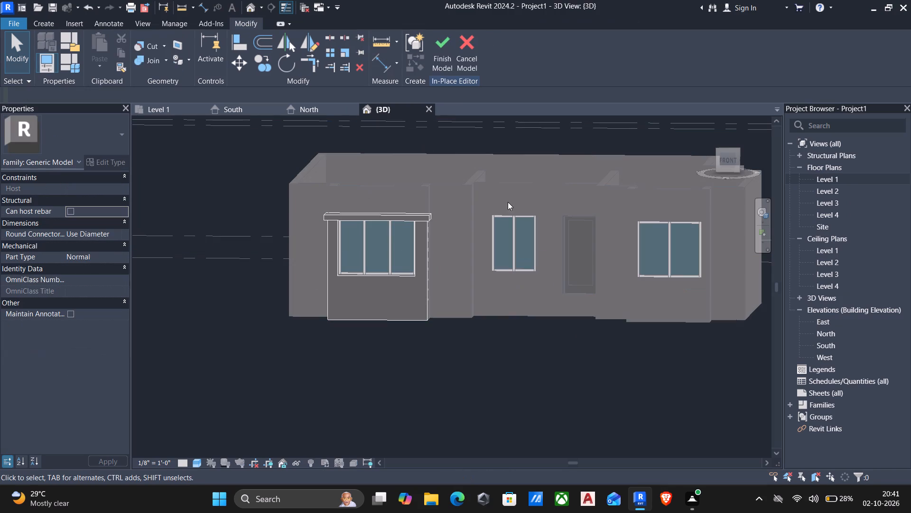
left_click(44, 27)
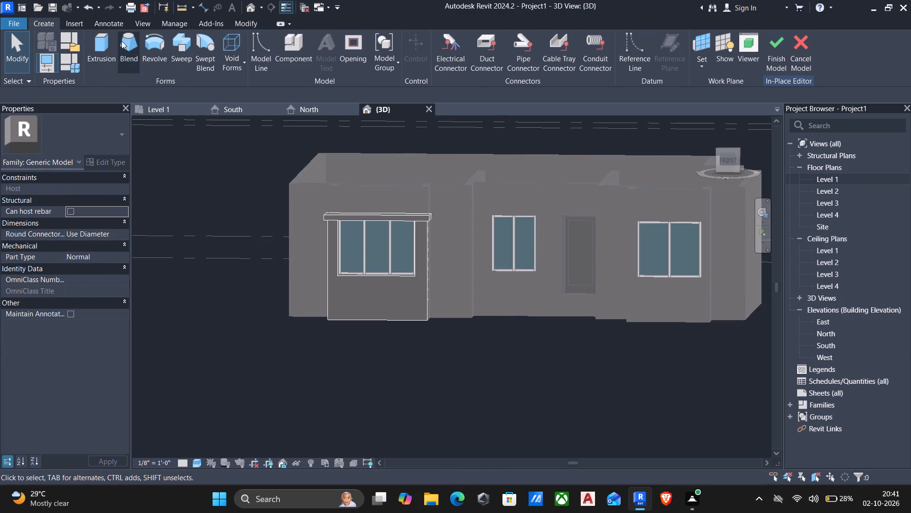
left_click(105, 46)
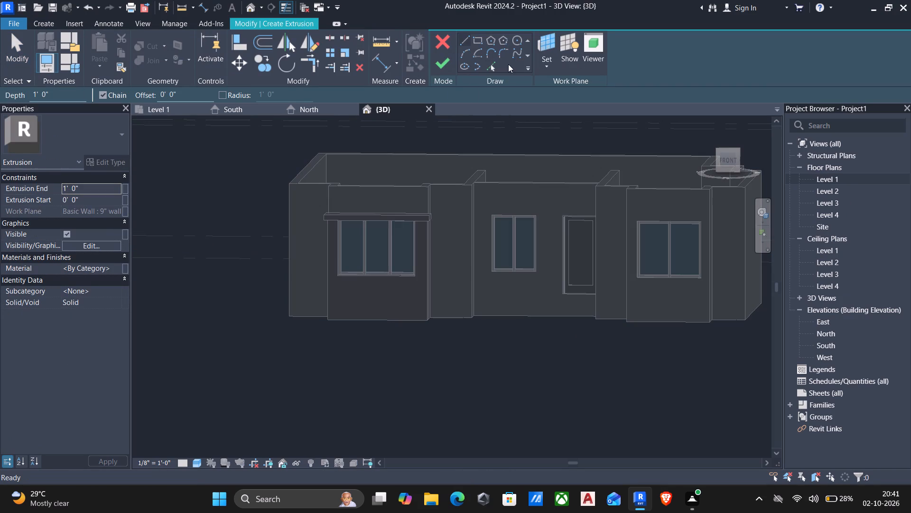
left_click(539, 64)
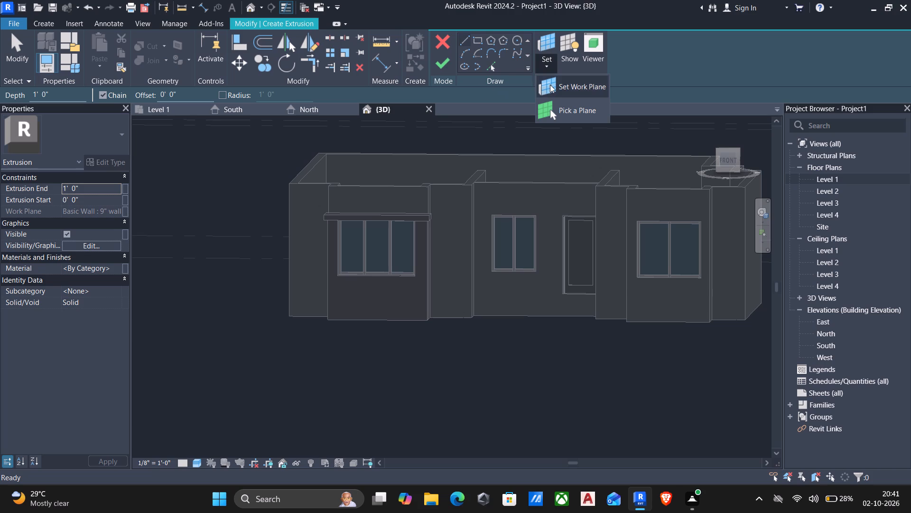
left_click(582, 108)
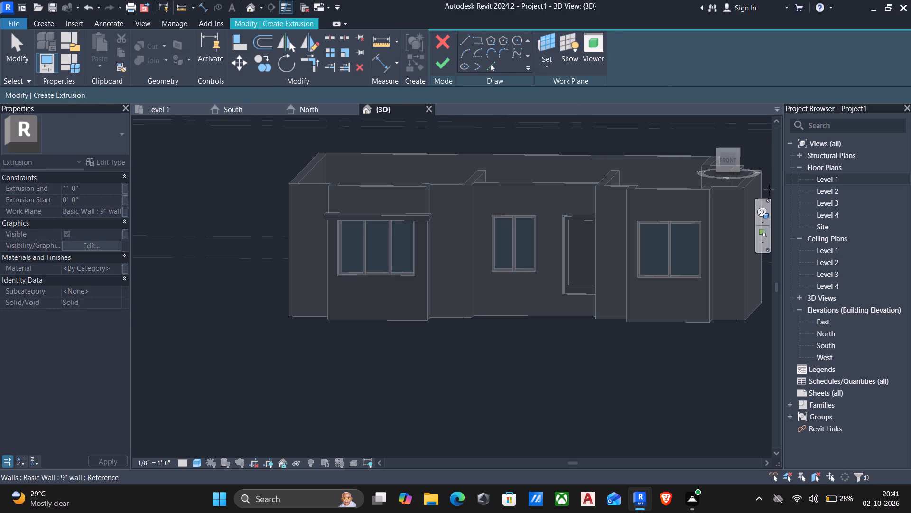
left_click(674, 192)
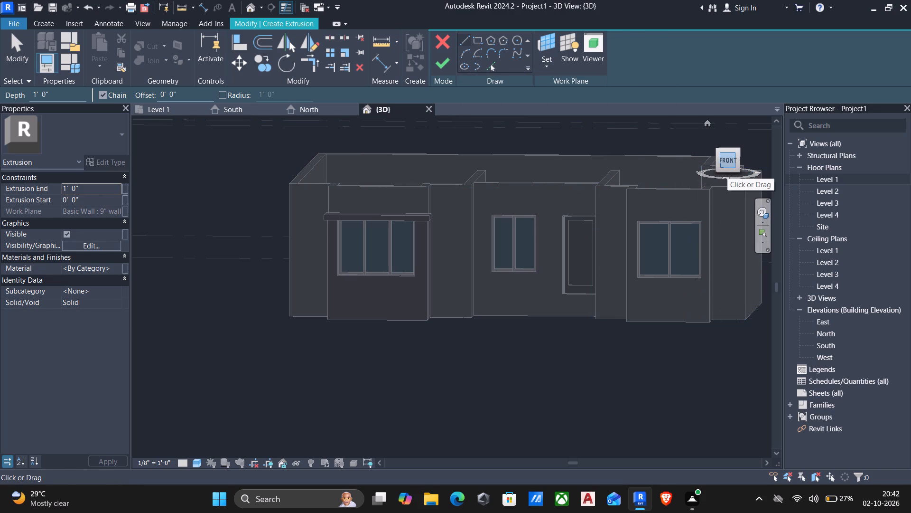
left_click(552, 63)
left_click(564, 111)
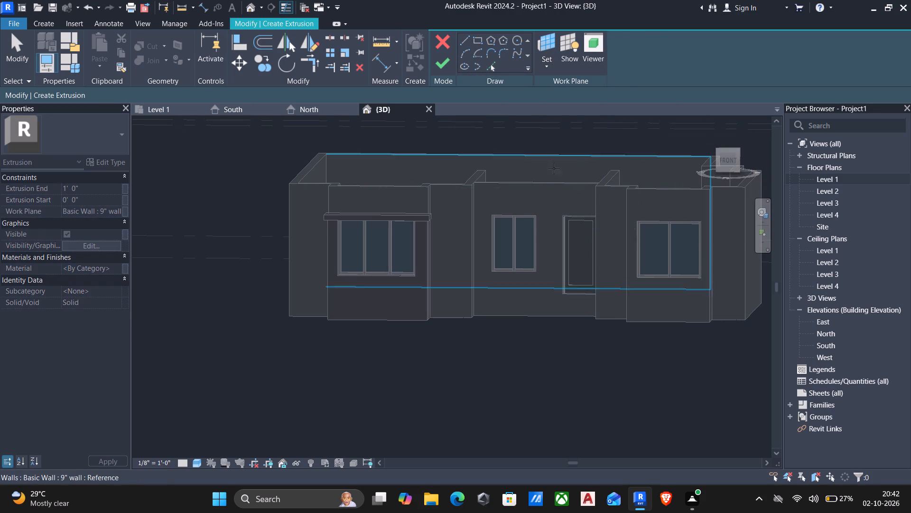
left_click(549, 184)
In the front view, sketch a rectangle 11'-3" wide and about 1'-4" high across the recessed wall, directly above its window and door.
left_click(725, 161)
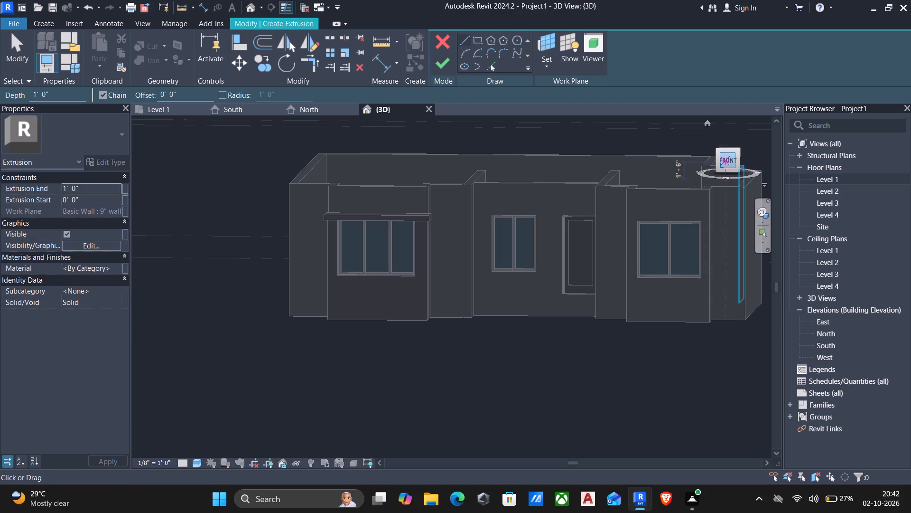
scroll(423, 333, "up", 5)
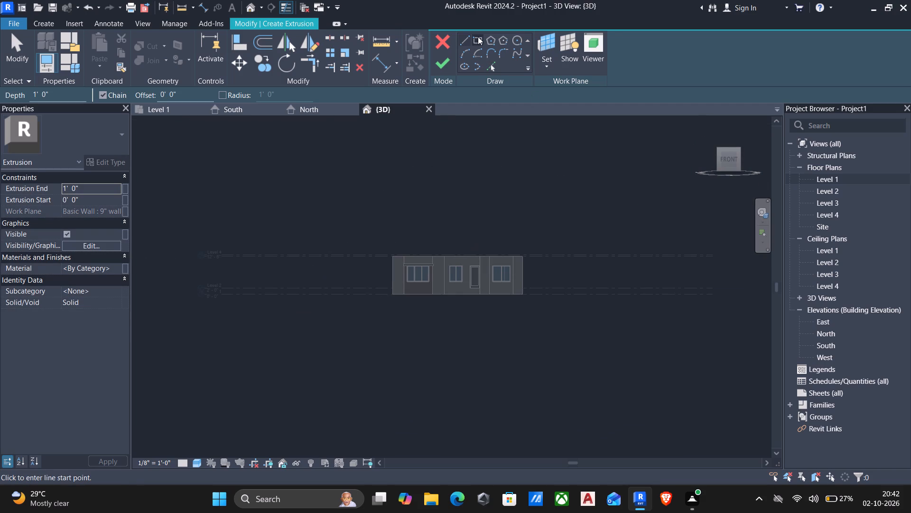
left_click(478, 37)
scroll(442, 285, "up", 6)
scroll(555, 231, "up", 5)
scroll(397, 260, "up", 4)
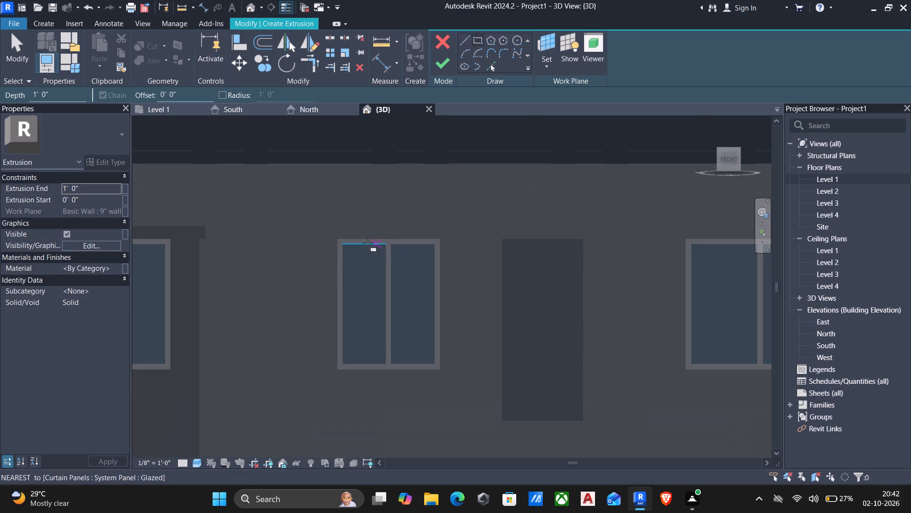
left_click(296, 240)
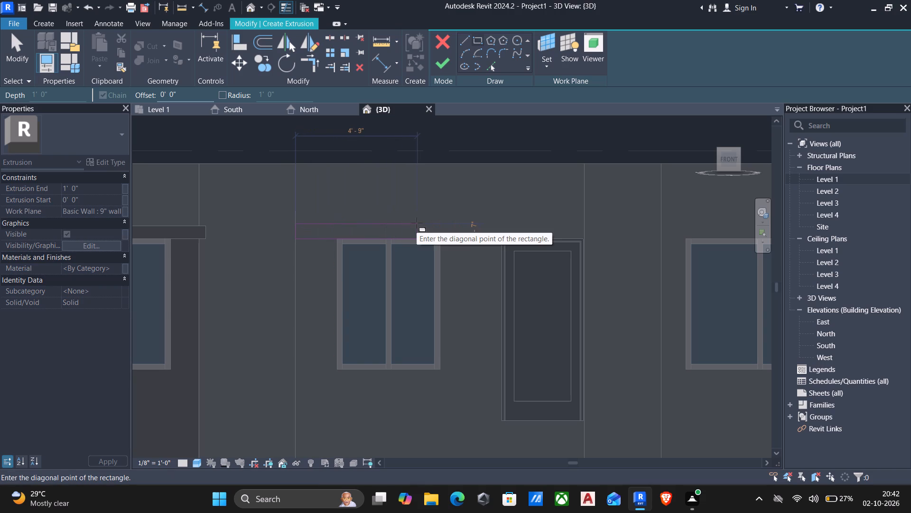
left_click(581, 205)
key("Escape")
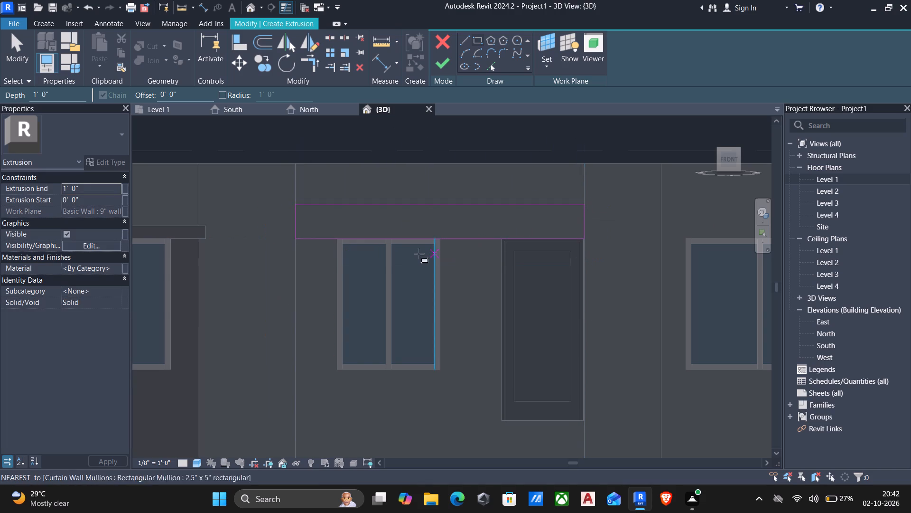
key("Escape")
Set the rectangle's height to 1' and finish the extrusion sketch.
left_click(380, 205)
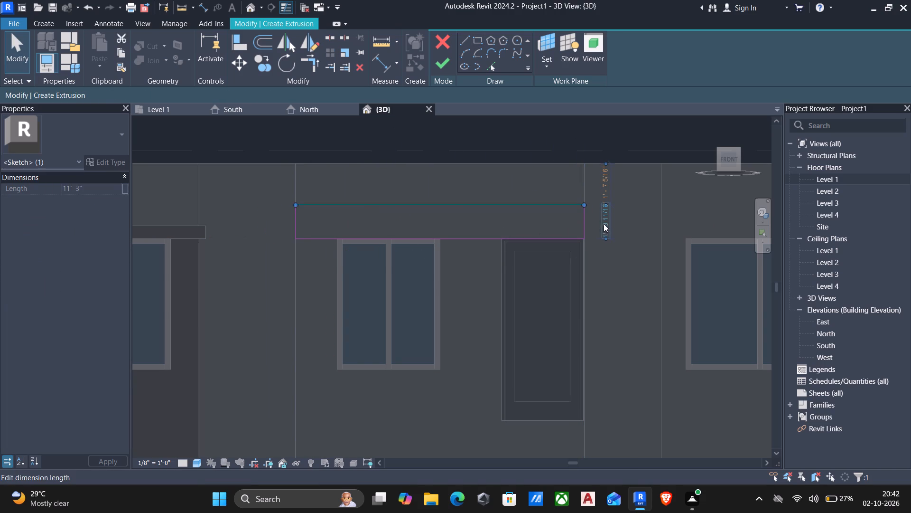
left_click(604, 224)
type("1'")
key("Return")
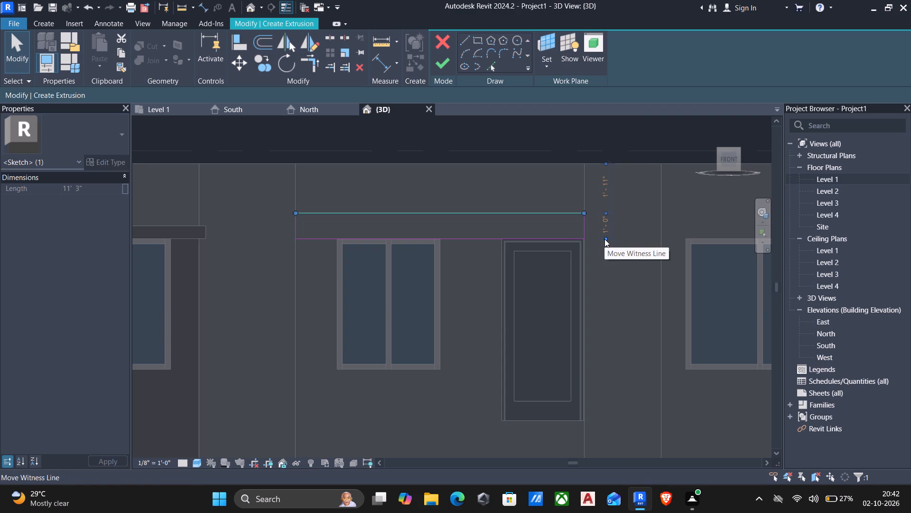
key("Escape")
left_click(450, 65)
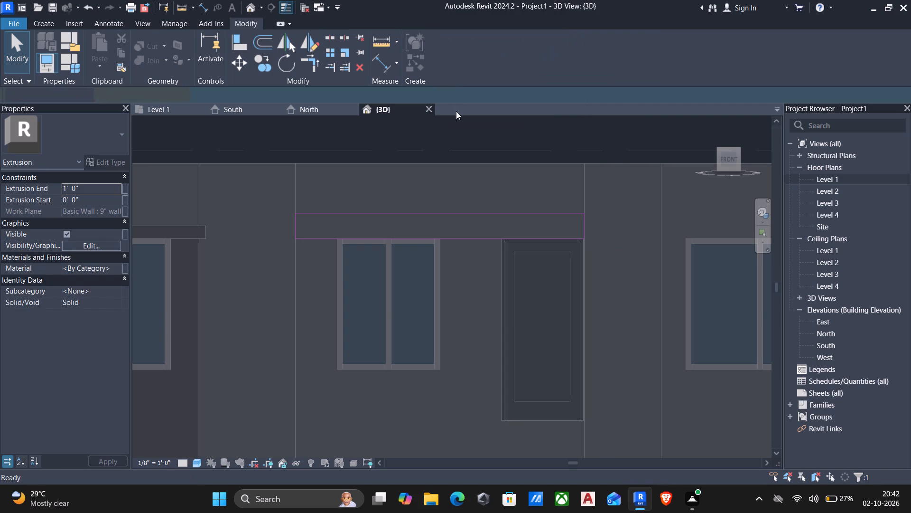
Stretch the entrance canopy's front face outward to an extrusion depth of about 9'-11" and finish the in-place model.
scroll(481, 209, "down", 4)
middle_click_drag(533, 280, 495, 323, "shift")
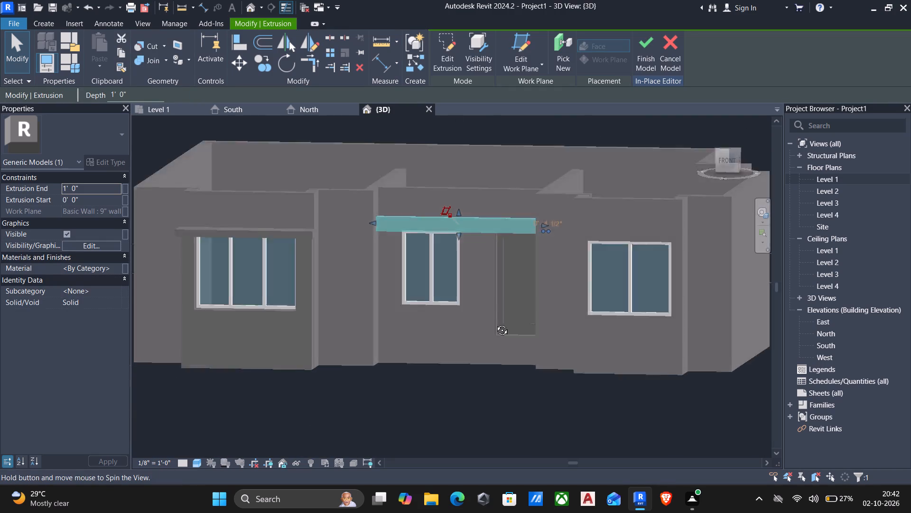
middle_click_drag(495, 323, 472, 353, "shift")
key("Escape")
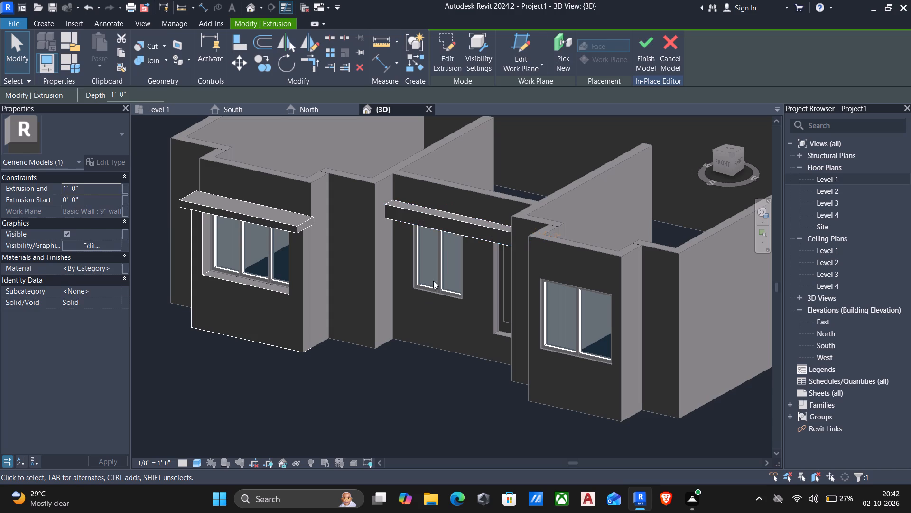
left_click(450, 219)
left_click_drag(452, 227, 430, 272)
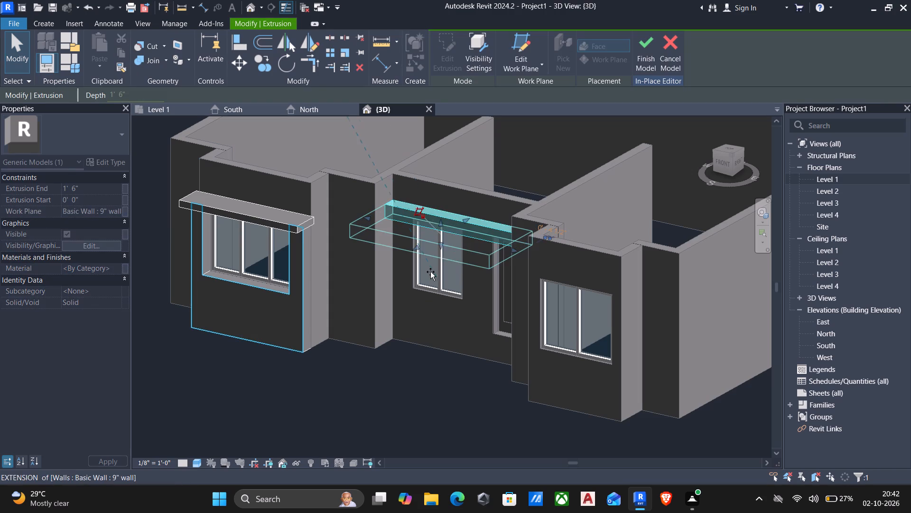
left_click_drag(430, 272, 428, 276)
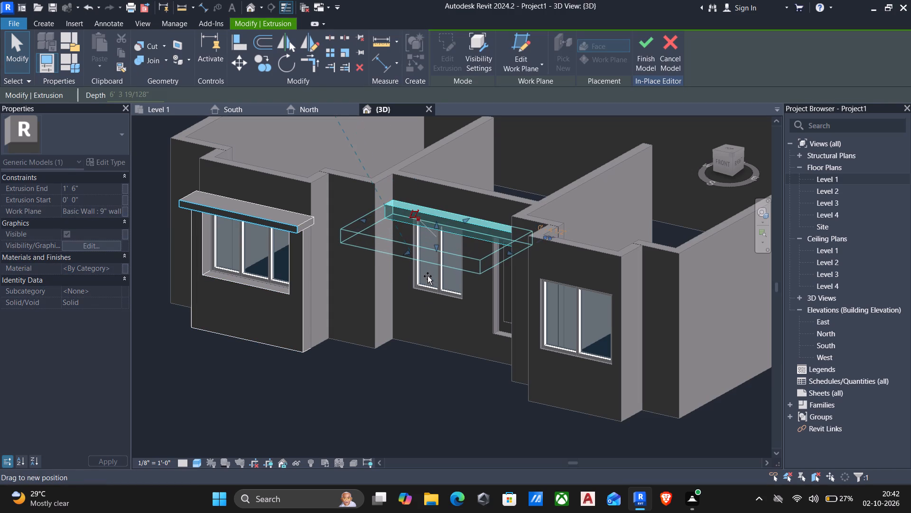
left_click_drag(428, 276, 408, 308)
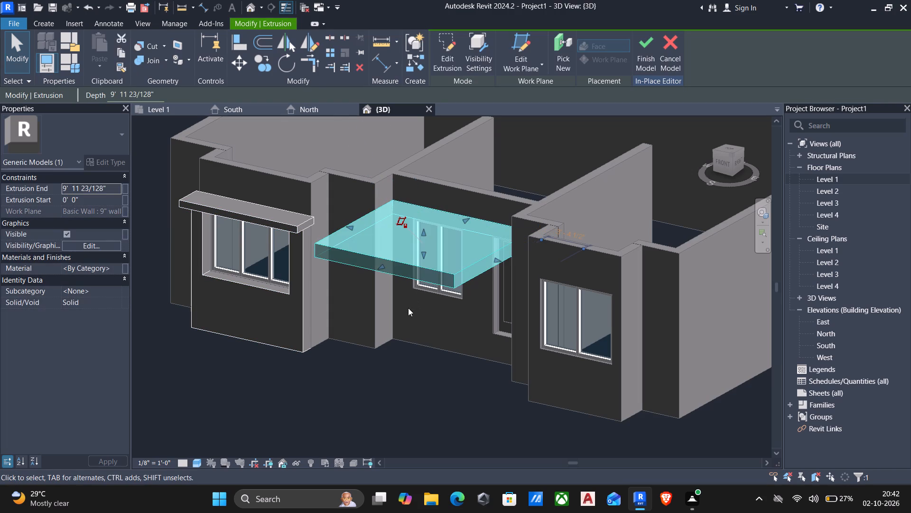
key("Escape")
middle_click_drag(390, 351, 405, 340, "shift")
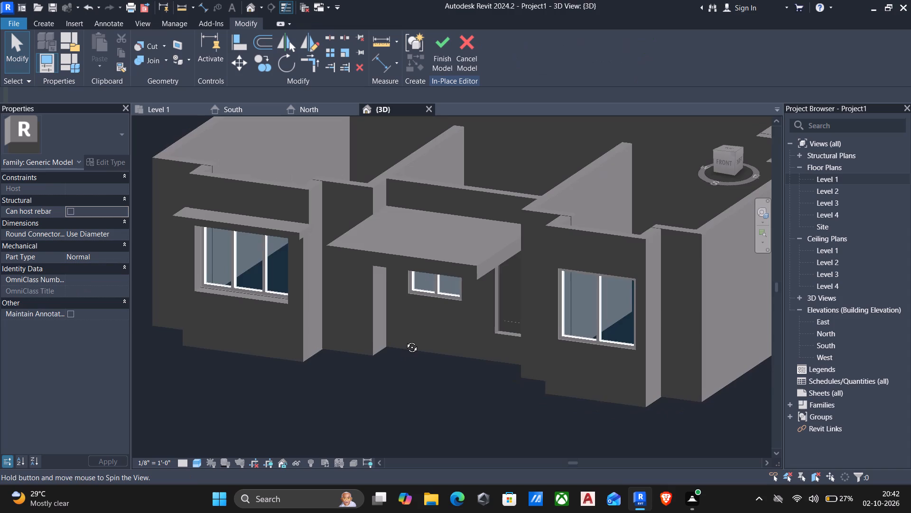
middle_click_drag(405, 340, 395, 342, "shift")
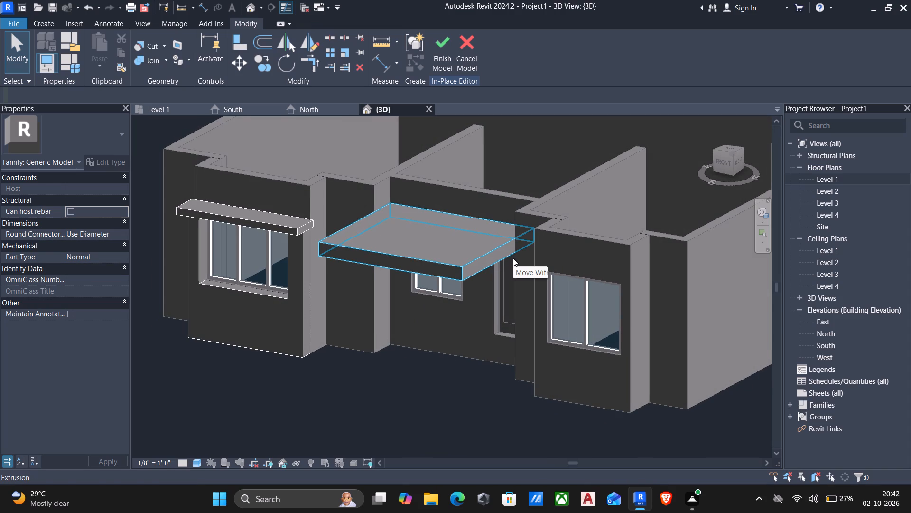
middle_click_drag(488, 330, 542, 317, "shift")
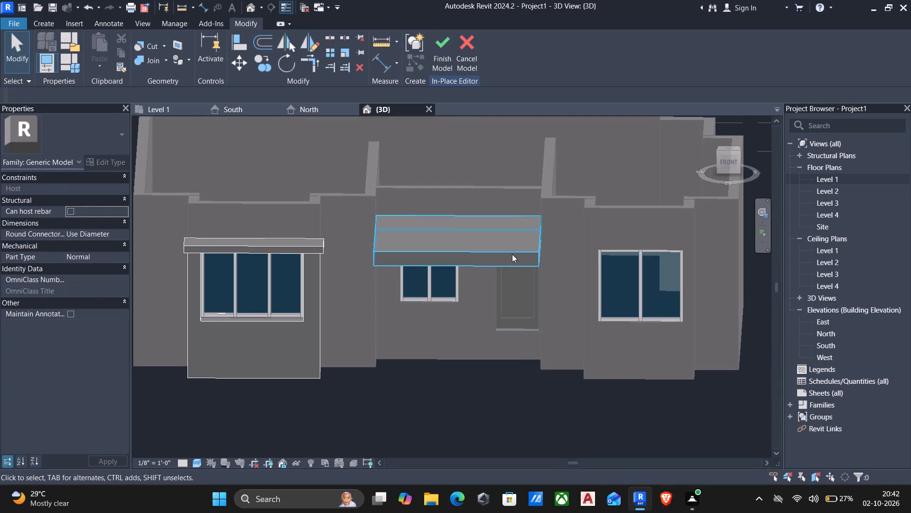
middle_click_drag(507, 257, 482, 259, "shift")
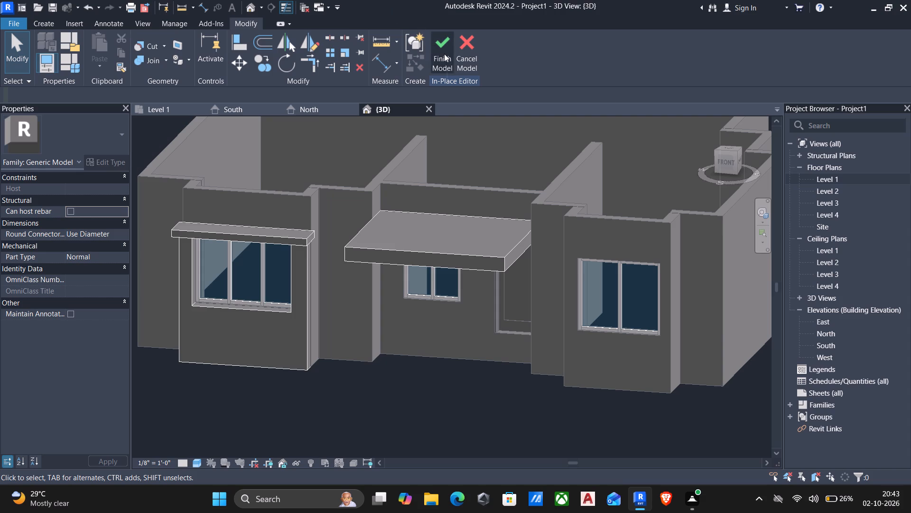
left_click(442, 39)
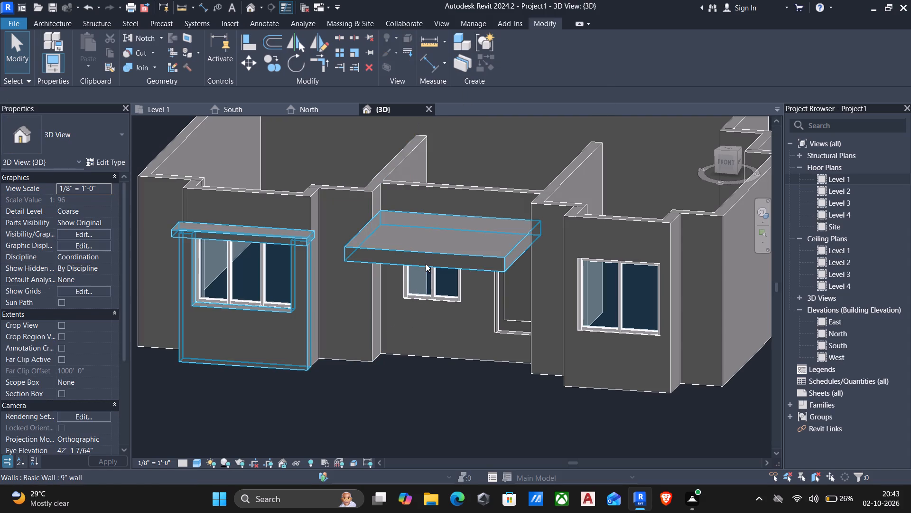
Reopen the canopy in-place model and start an extrusion with its work plane on the entrance canopy's side face beside the projecting wall.
left_click(426, 256)
left_click(507, 52)
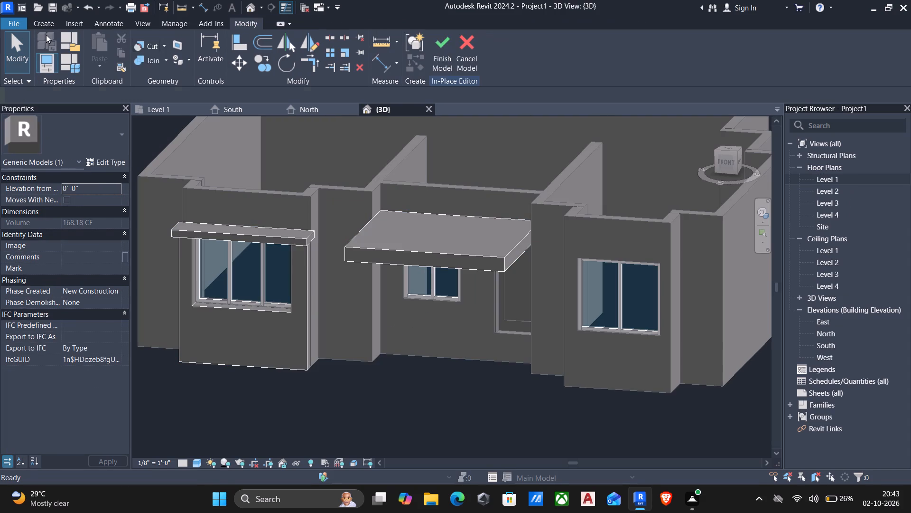
left_click(43, 23)
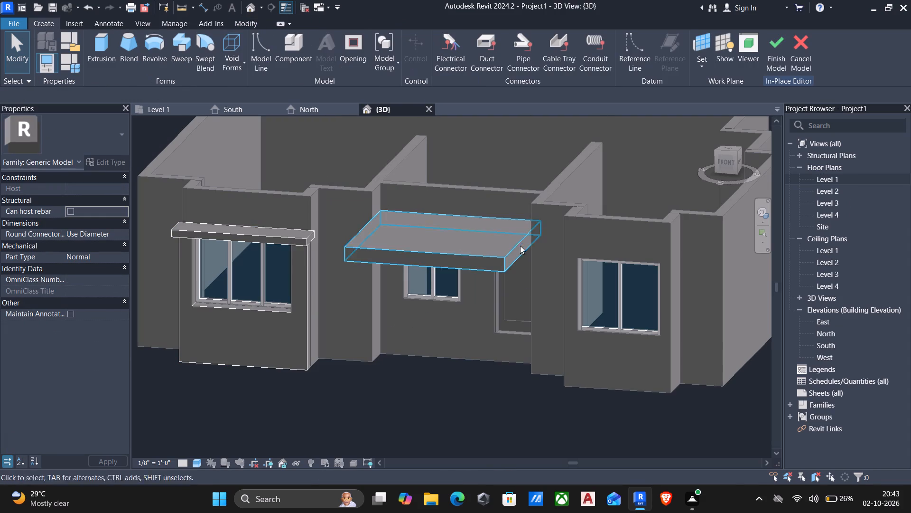
scroll(514, 237, "up", 8)
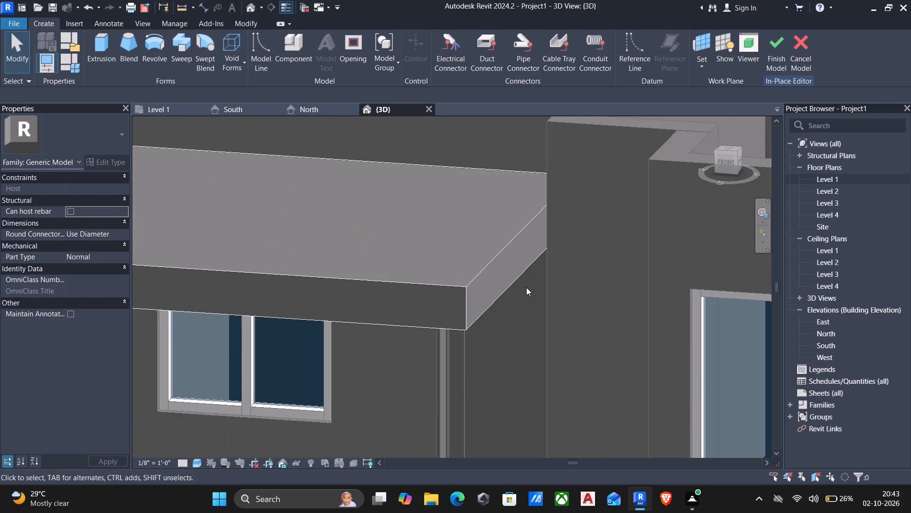
scroll(526, 288, "down", 1)
middle_click_drag(525, 289, 505, 266, "shift")
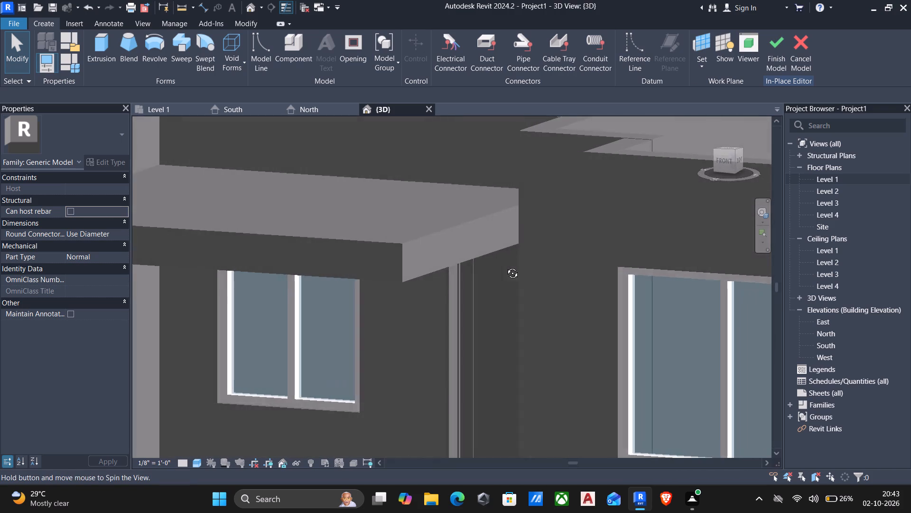
middle_click_drag(505, 266, 503, 266, "shift")
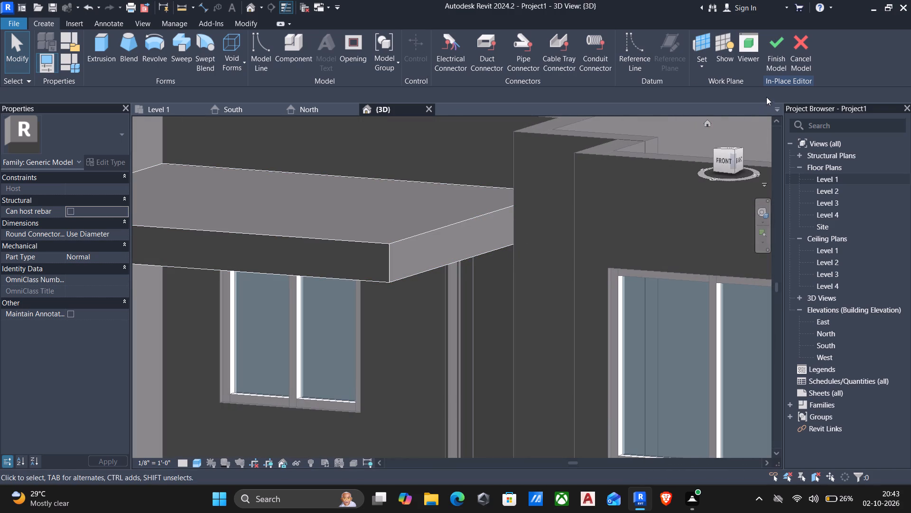
left_click(94, 48)
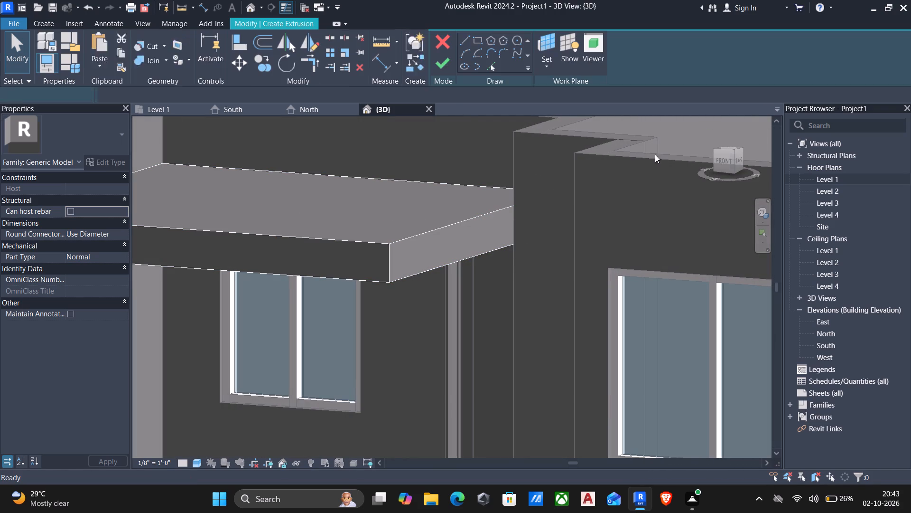
left_click(547, 66)
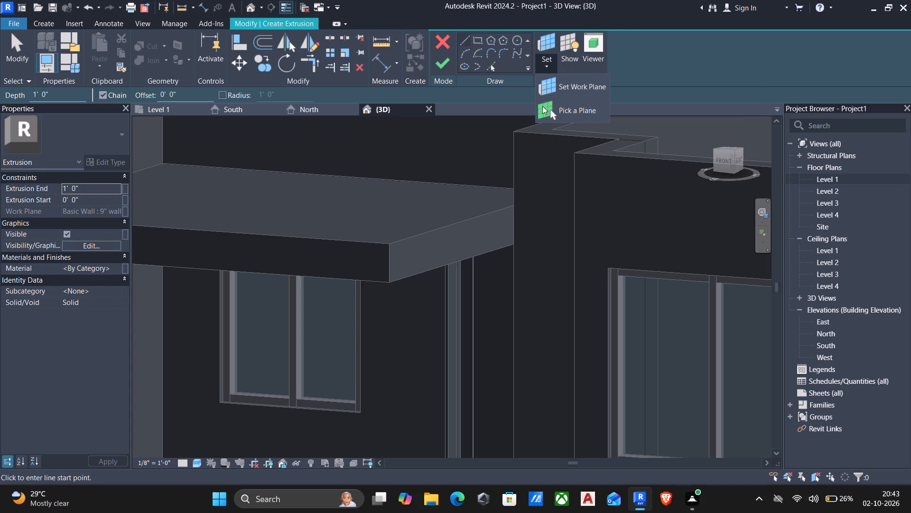
left_click(567, 111)
left_click(503, 213)
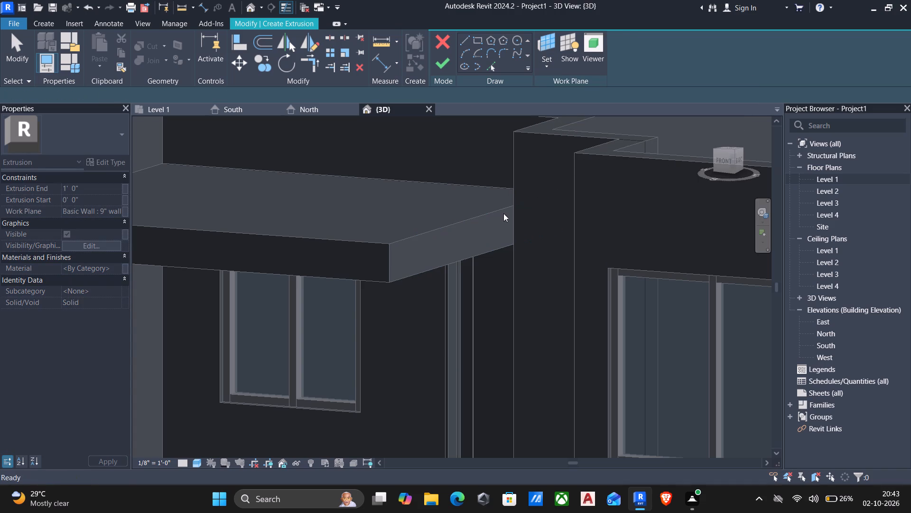
Sketch a rectangle about 1' high on the canopy's side face, starting at the wall corner, and finish the extrusion sketch.
left_click(475, 40)
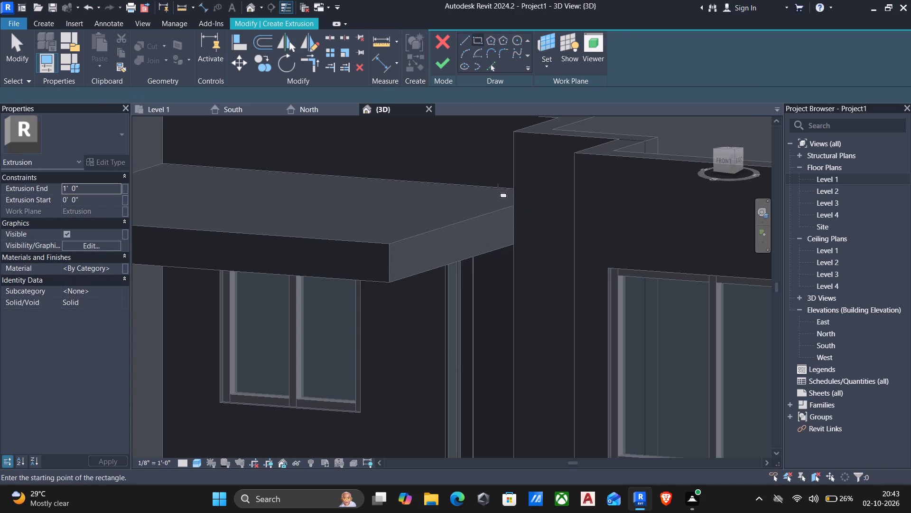
left_click(515, 205)
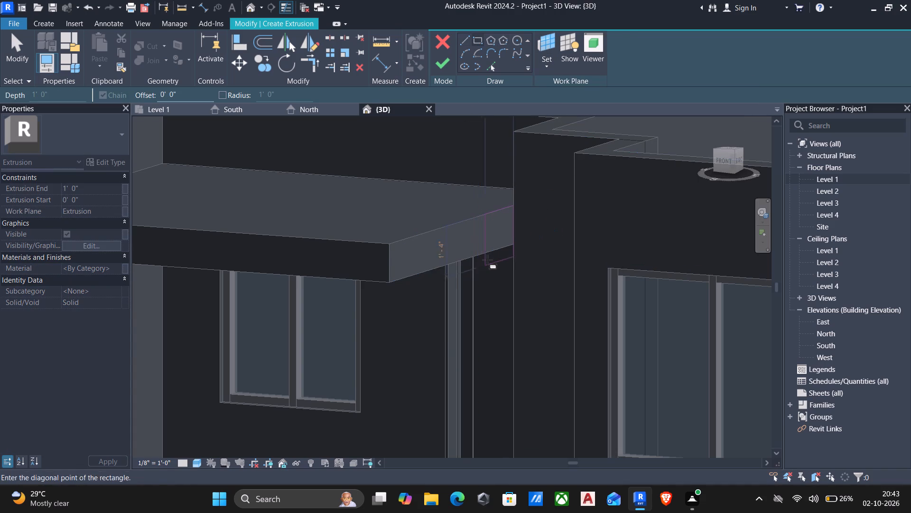
left_click(483, 256)
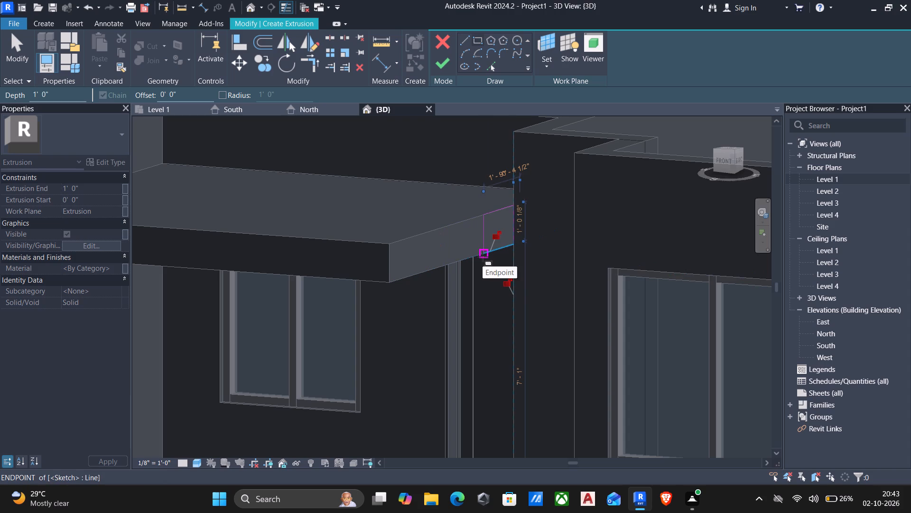
key("Escape")
left_click(442, 56)
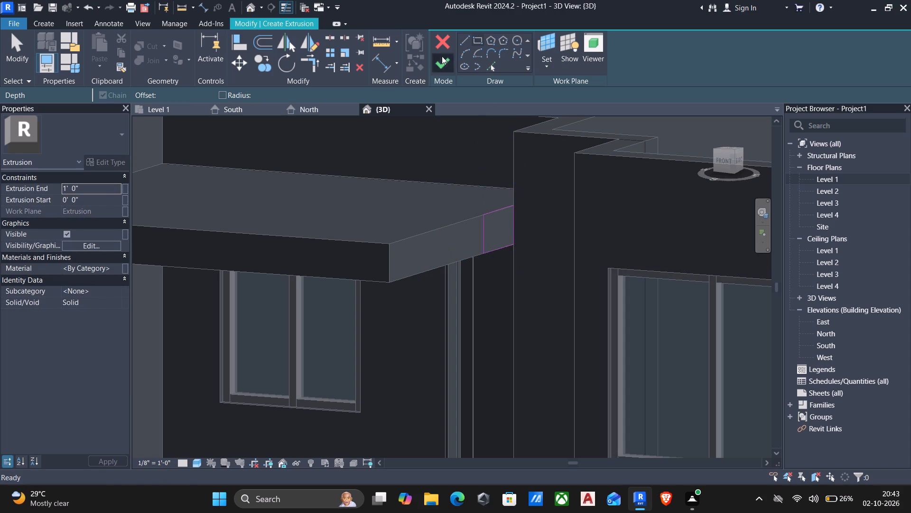
Stretch the new block along the wall to the next wall corner, an extrusion depth of 3'.
middle_click_drag(443, 218, 485, 252, "shift")
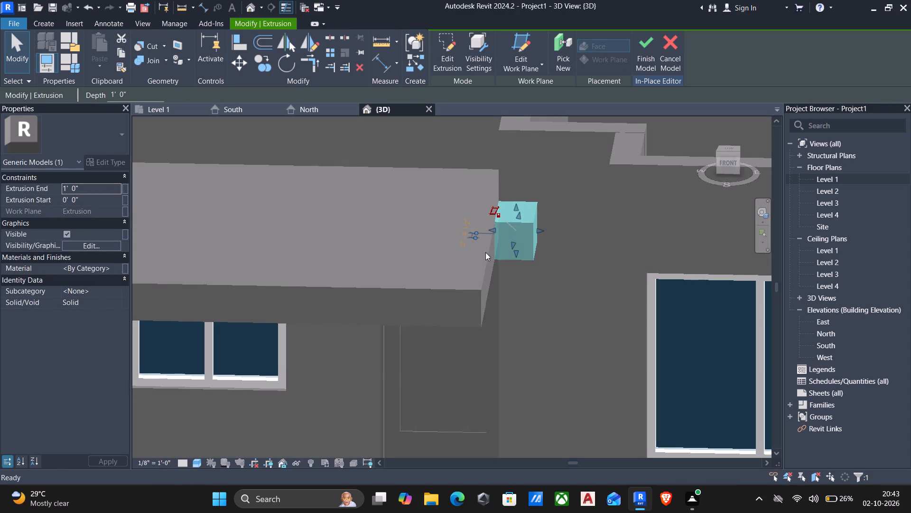
left_click_drag(538, 227, 592, 228)
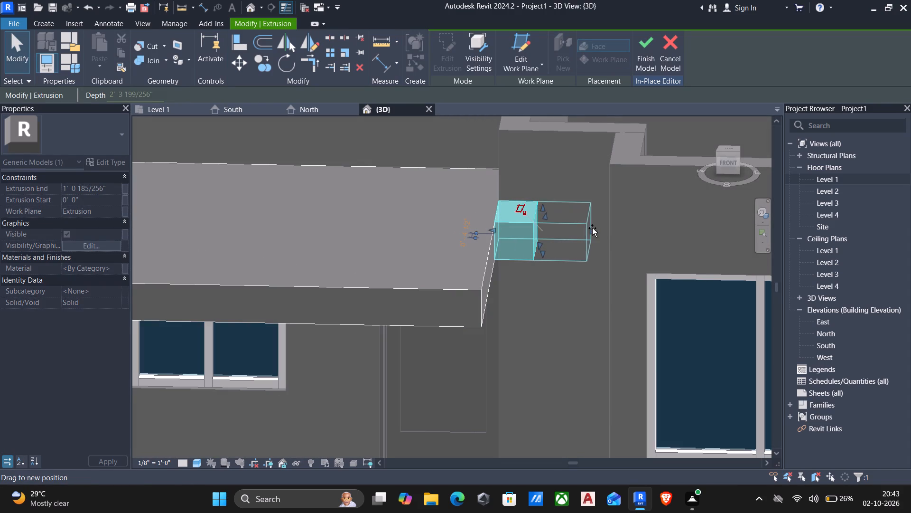
left_click_drag(592, 228, 611, 228)
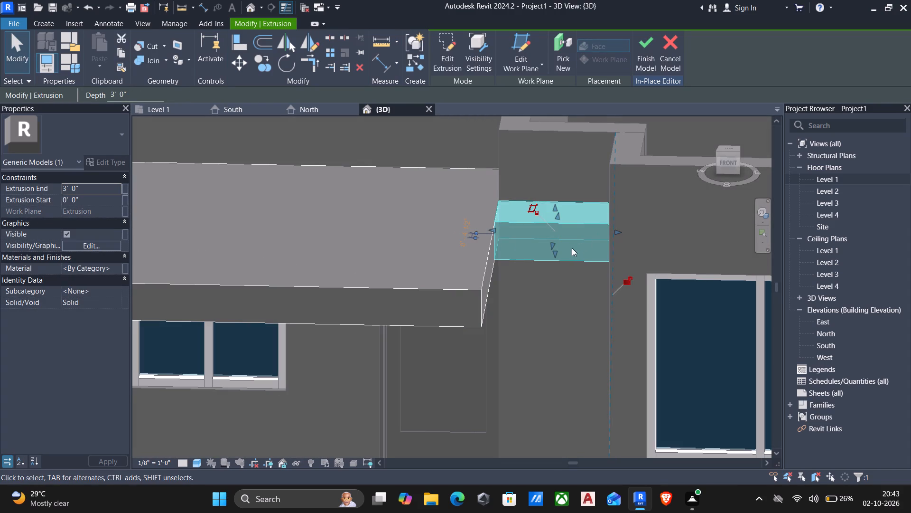
Pull the 3' block's front face outward in front of the wall and finish the in-place model.
left_click_drag(554, 244, 547, 273)
key("Escape")
middle_click_drag(588, 335, 478, 328, "shift")
scroll(478, 328, "down", 3)
middle_click_drag(474, 326, 568, 313, "shift")
scroll(568, 312, "down", 3)
middle_click_drag(567, 313, 557, 317)
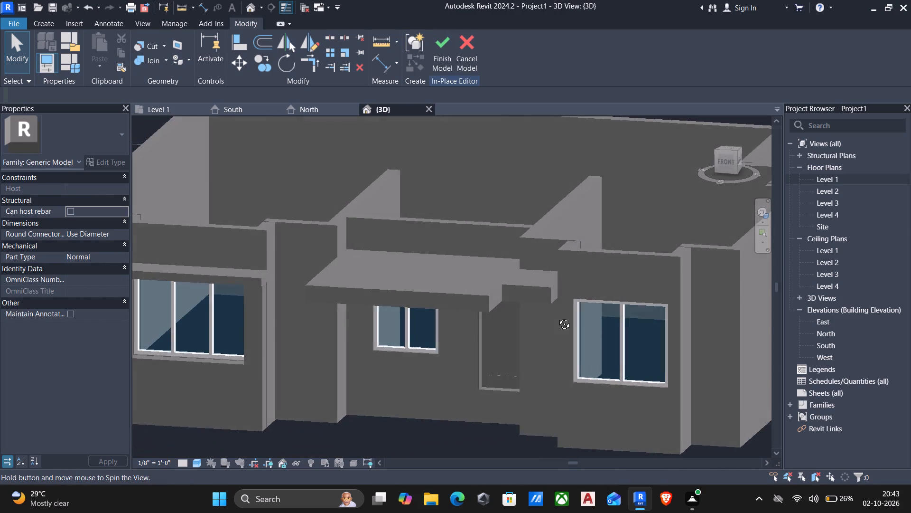
middle_click_drag(557, 317, 544, 320)
scroll(555, 318, "down", 2)
middle_click_drag(551, 323, 507, 321)
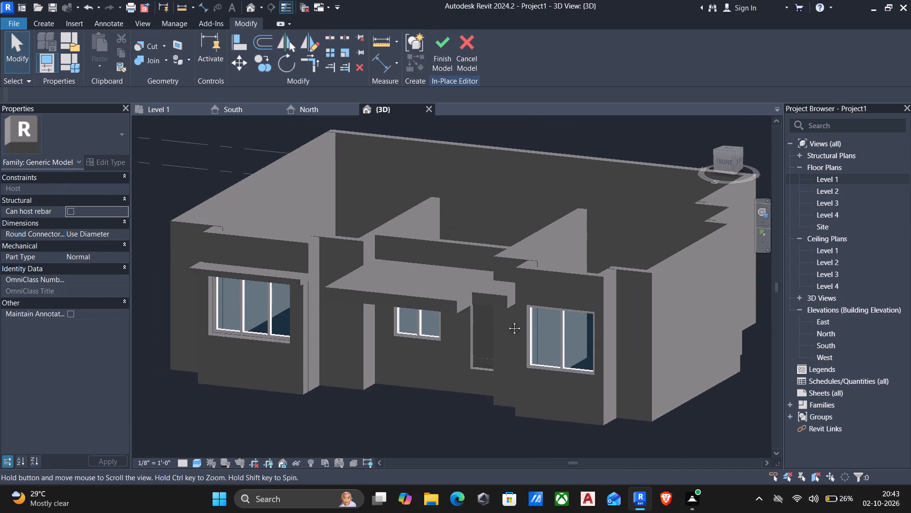
middle_click_drag(507, 321, 507, 321)
left_click(438, 41)
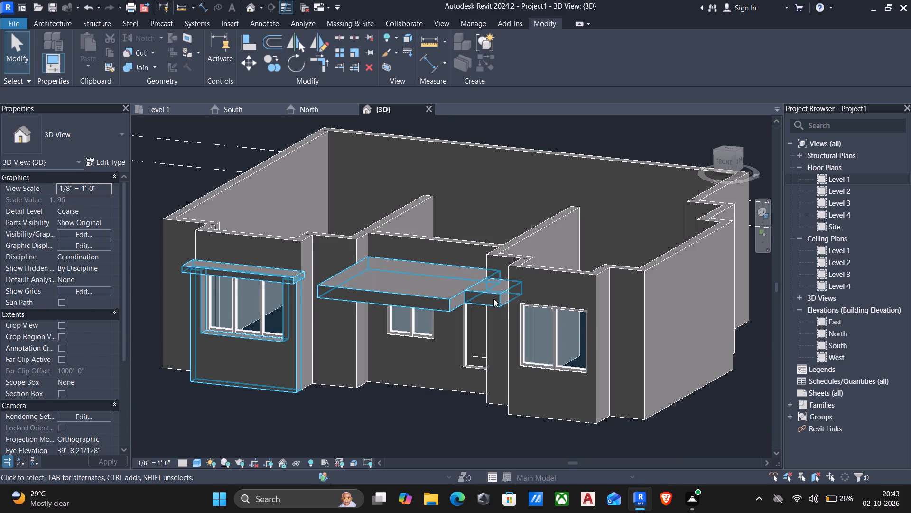
Reopen the canopy in-place model and start an extrusion with its work plane on the 3' block's exposed end face.
left_click(500, 303)
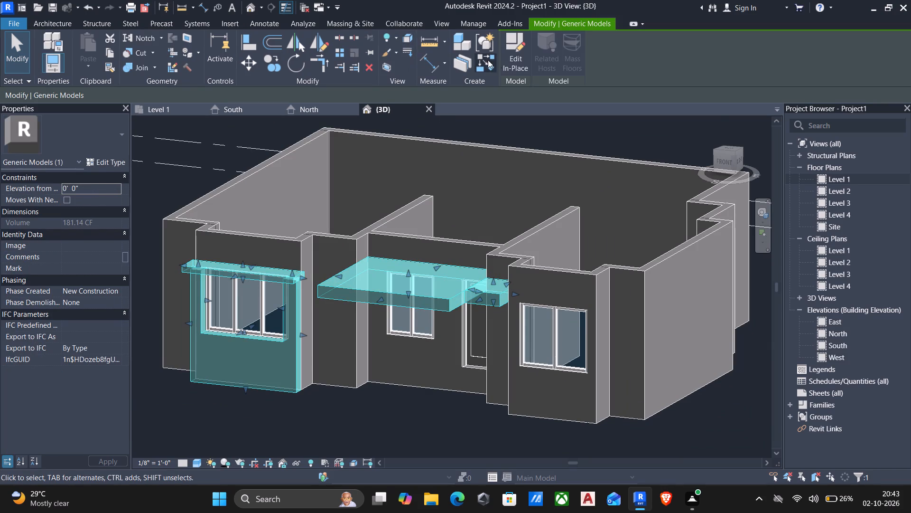
left_click(515, 59)
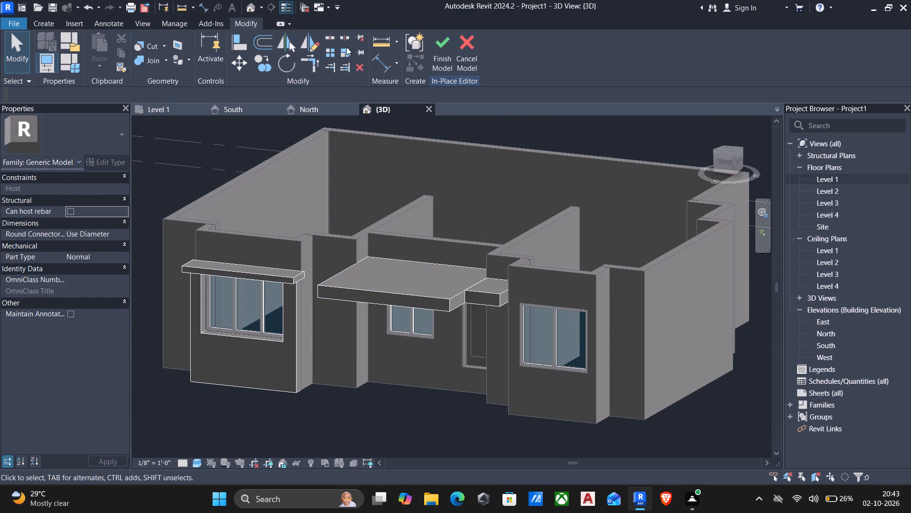
left_click(45, 20)
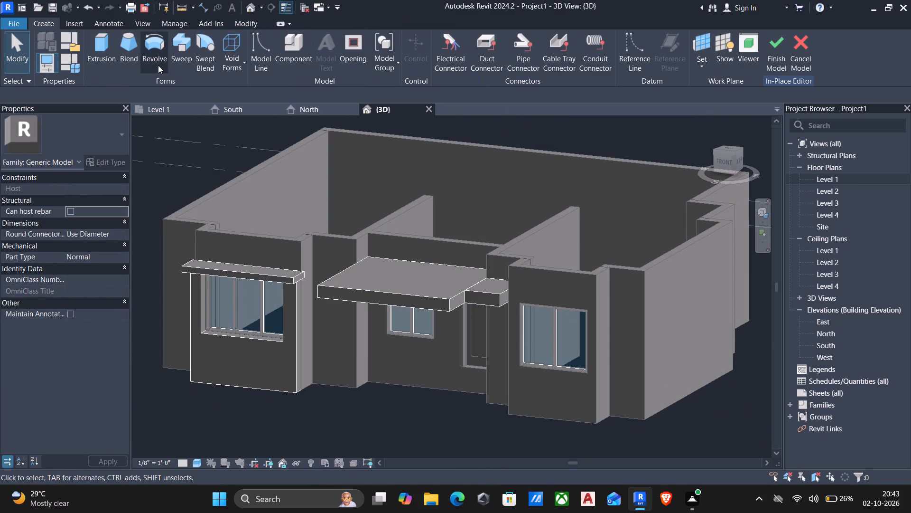
left_click(96, 45)
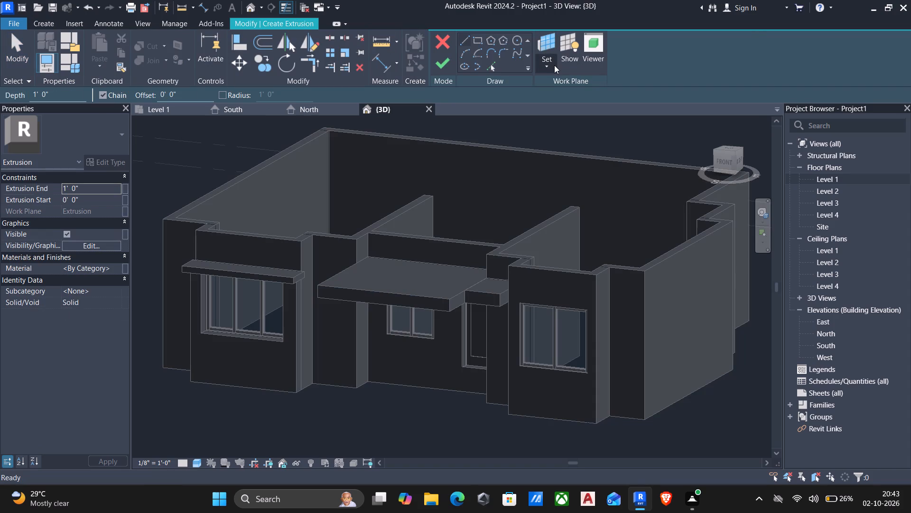
left_click(554, 66)
left_click(565, 111)
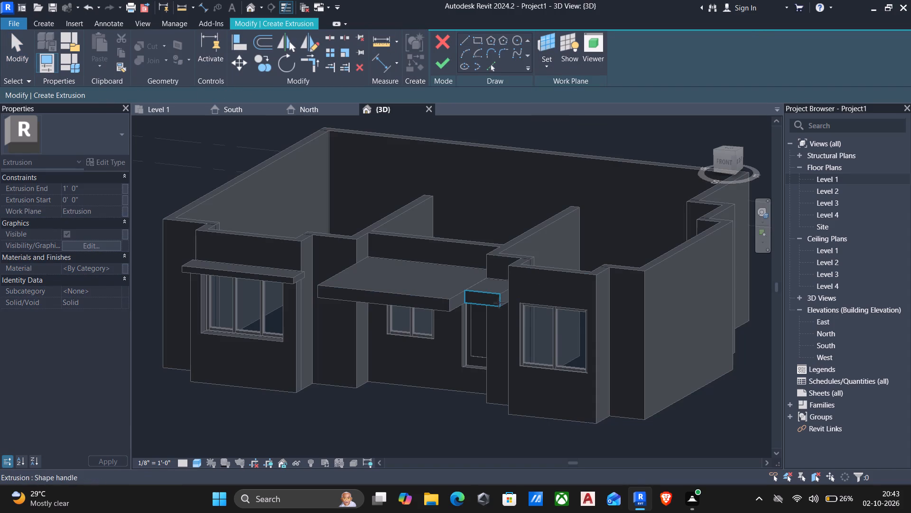
left_click(502, 301)
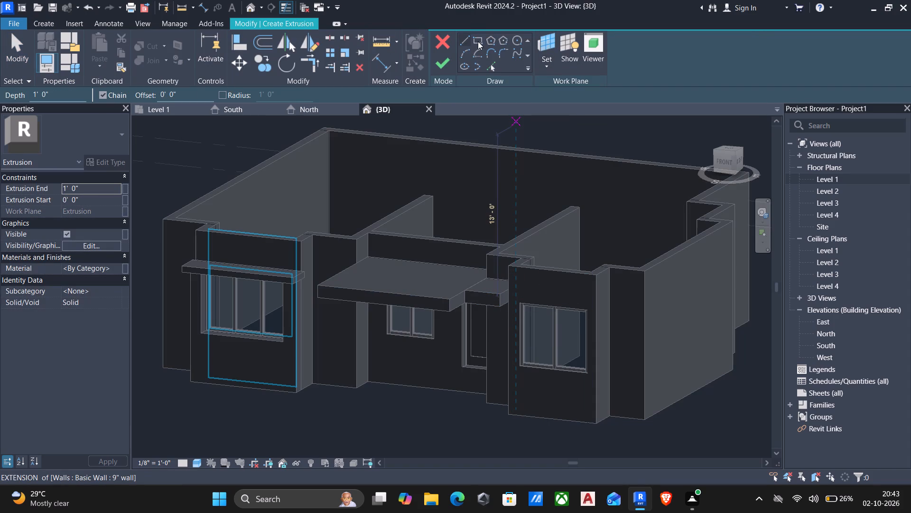
Sketch a rectangle on the block's end face from its lower front corner to the projecting wall, and finish the extrusion sketch.
left_click(478, 41)
scroll(507, 301, "up", 8)
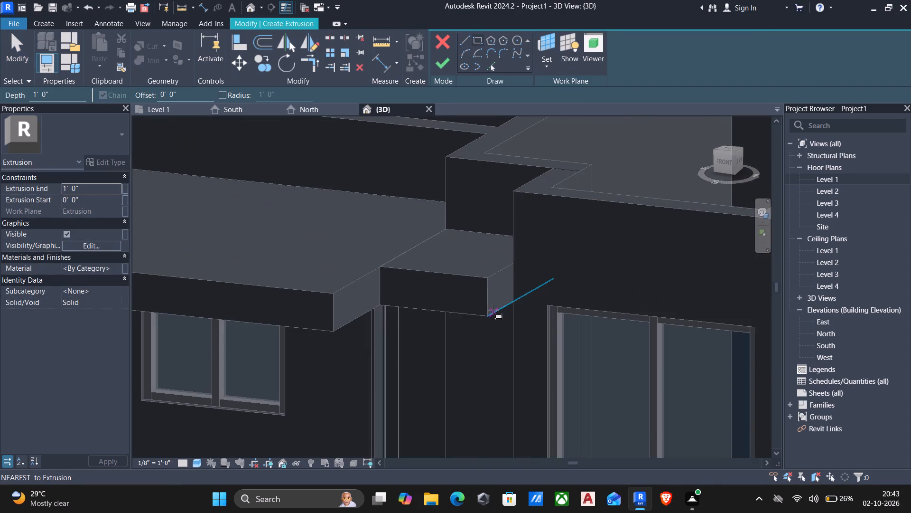
left_click(490, 314)
left_click(511, 267)
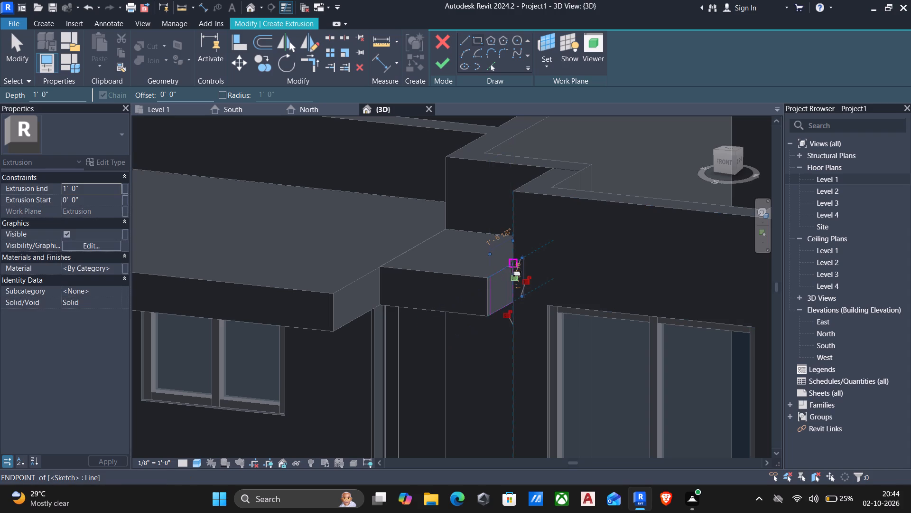
key("Escape")
left_click(449, 60)
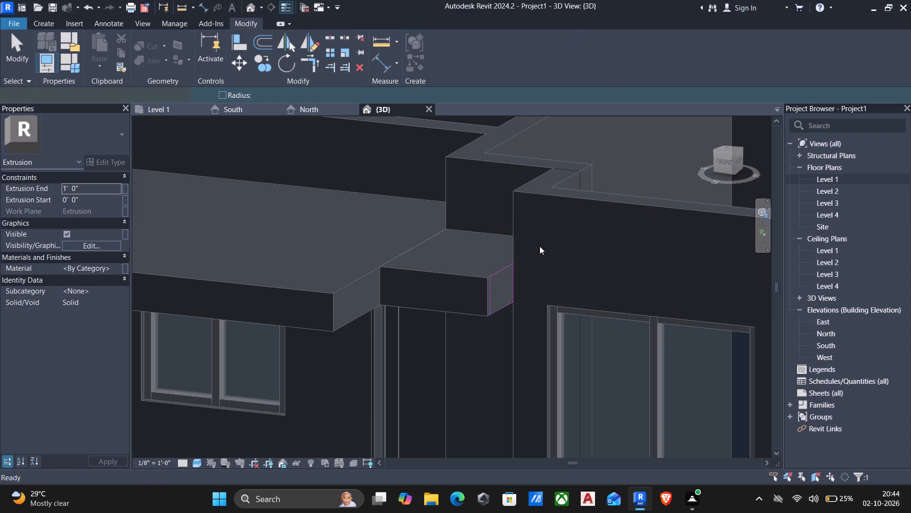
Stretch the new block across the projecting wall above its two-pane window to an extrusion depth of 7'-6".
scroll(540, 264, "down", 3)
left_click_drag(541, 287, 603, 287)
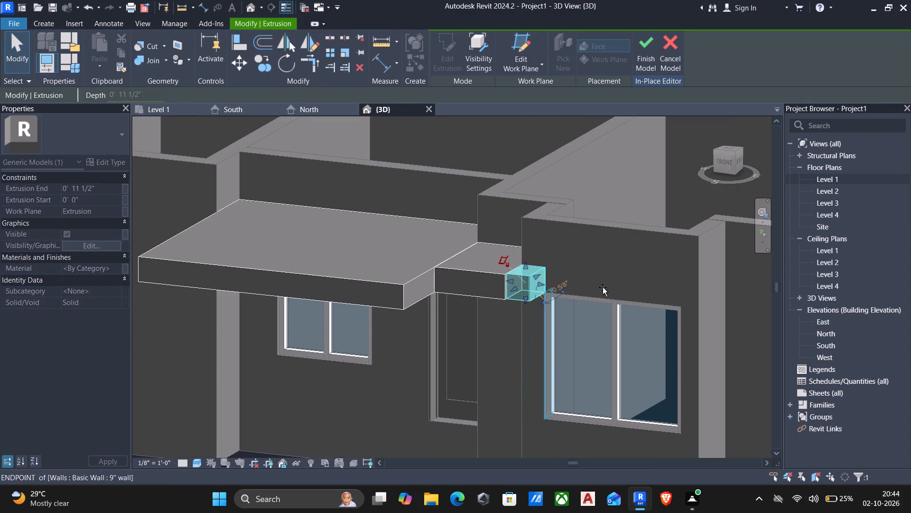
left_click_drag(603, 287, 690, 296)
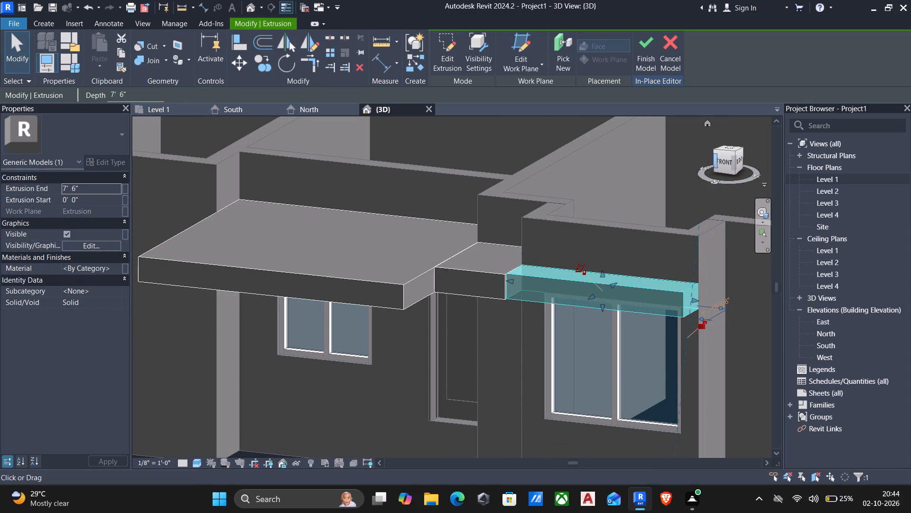
Stretch the block above the two-pane window past the projecting wall to the building's outer corner, an extrusion depth of about 11'-6".
left_click(719, 161)
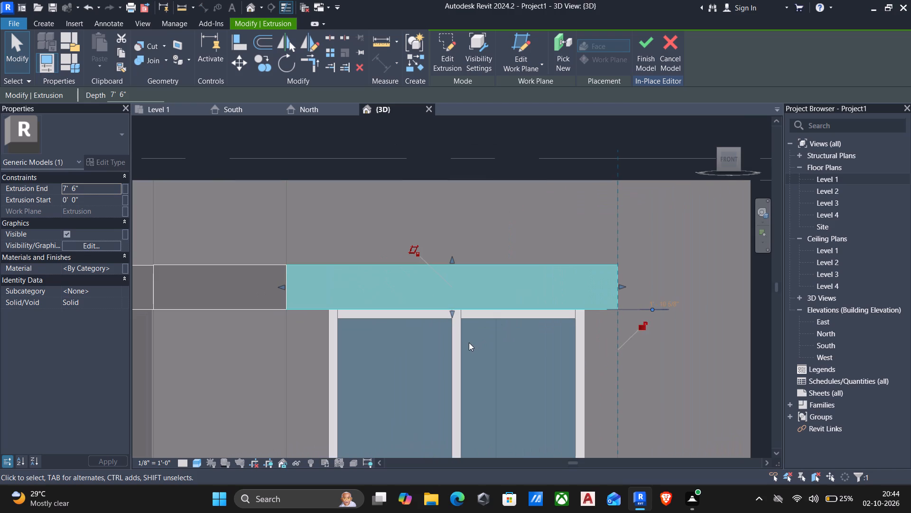
middle_click_drag(468, 345, 427, 357, "shift")
scroll(426, 360, "down", 3)
middle_click_drag(425, 361, 454, 318)
key("Escape")
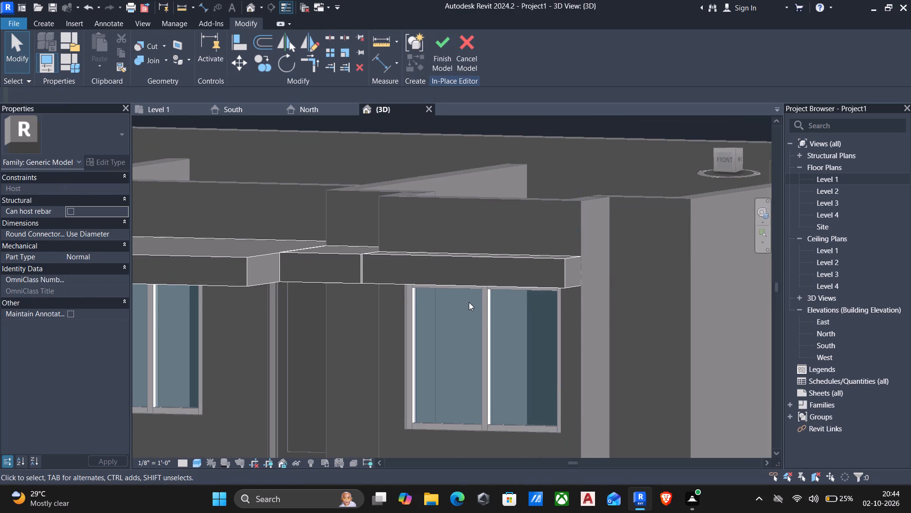
left_click(565, 275)
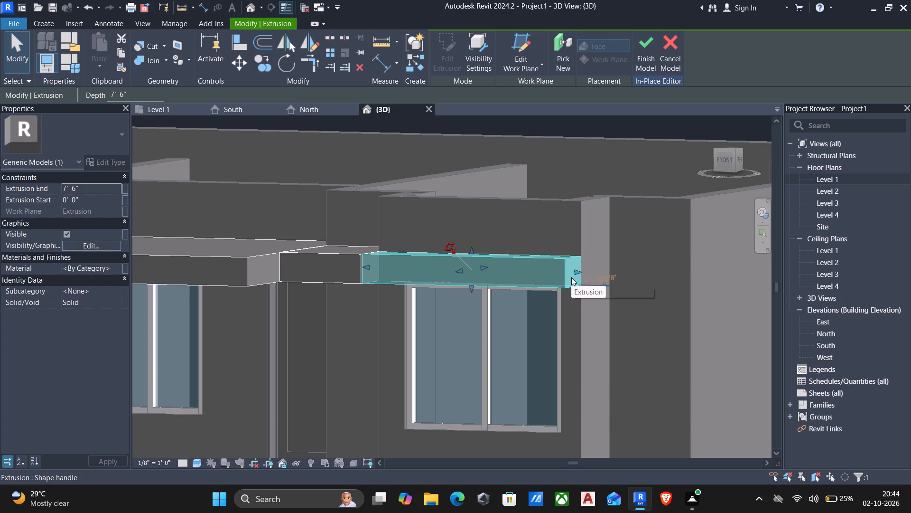
left_click_drag(580, 272, 629, 271)
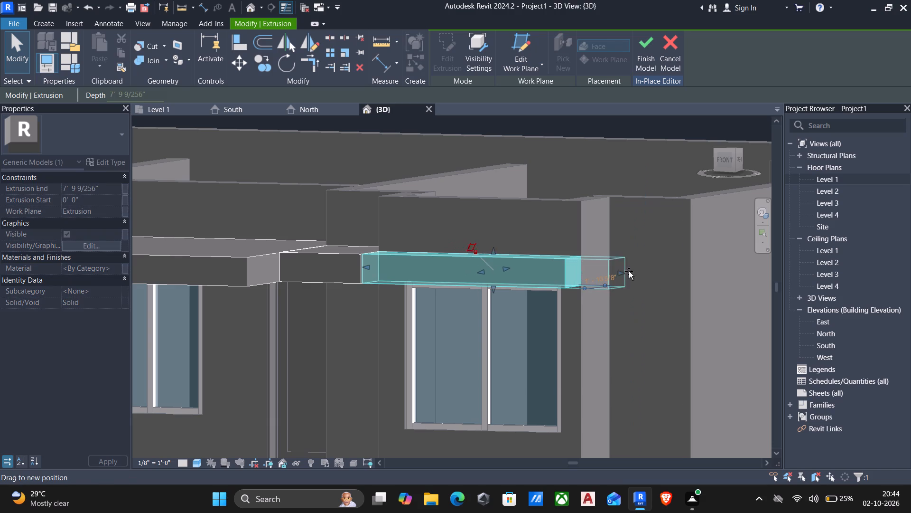
left_click_drag(629, 271, 677, 272)
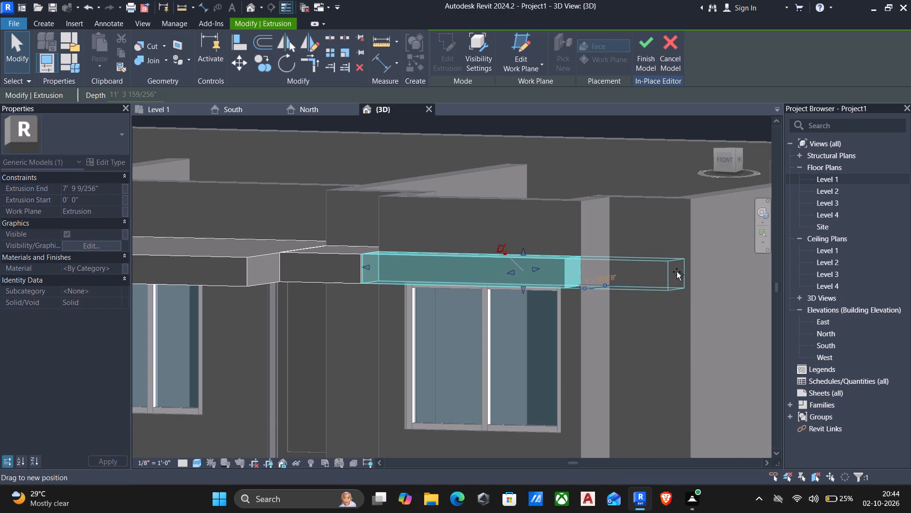
left_click_drag(677, 272, 682, 272)
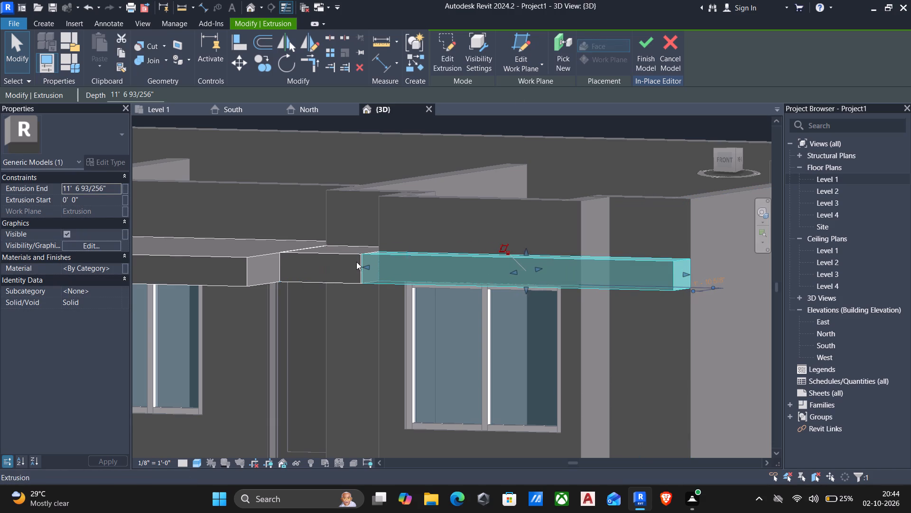
From the front view, shorten the block above the two-pane window so its end lines up with the building's outer corner.
left_click(728, 163)
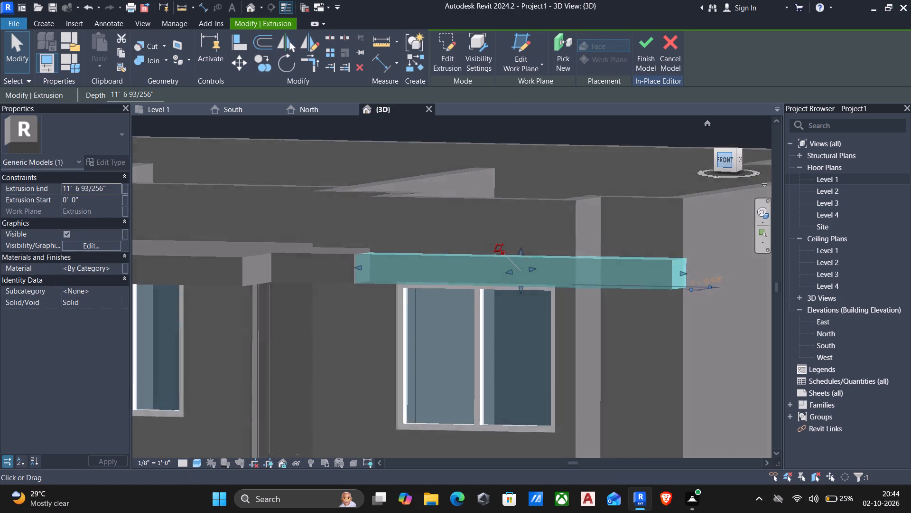
key("Escape")
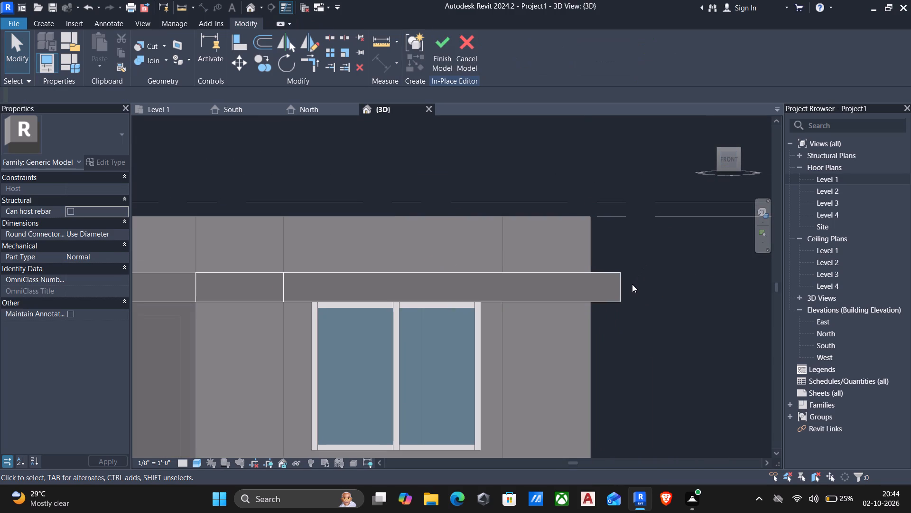
left_click(622, 290)
left_click_drag(624, 290, 620, 290)
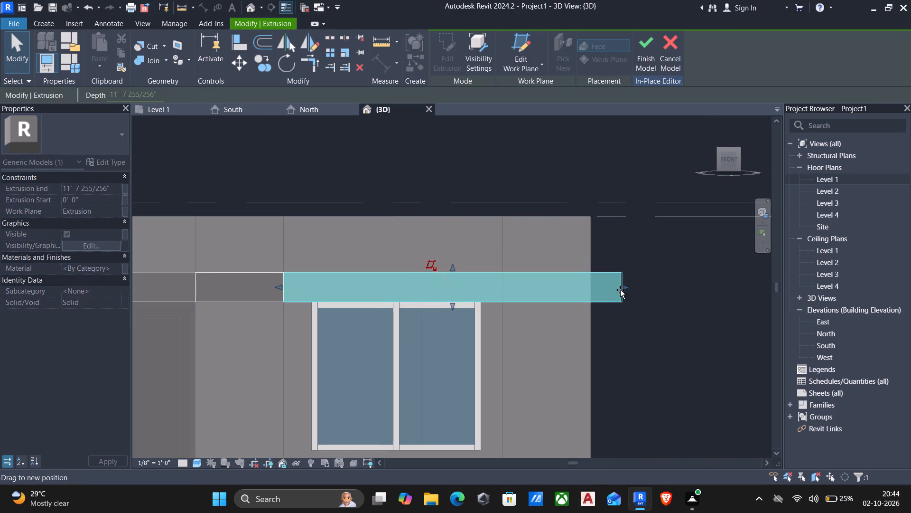
left_click_drag(620, 290, 594, 290)
key("Escape")
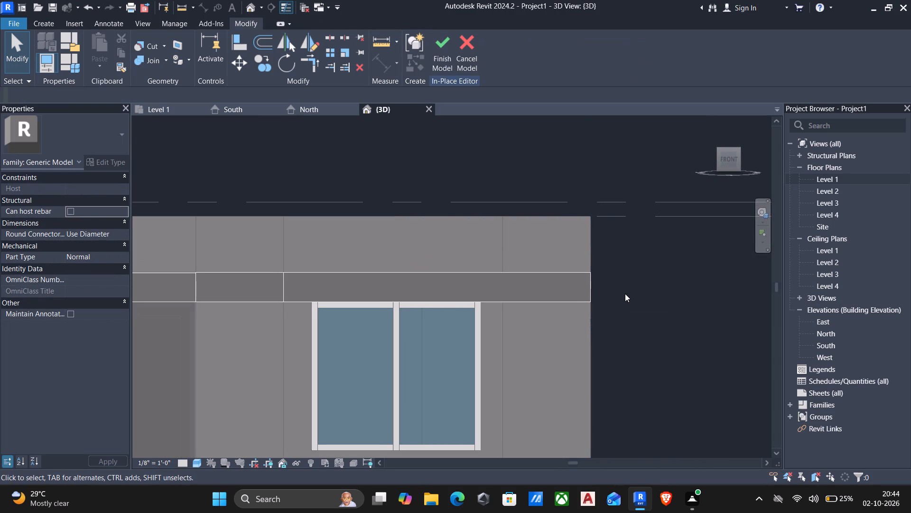
Examine the extended canopy along the whole front facade in 3D and dismiss the system update notification.
middle_click_drag(642, 308, 615, 337, "shift")
scroll(615, 337, "down", 1)
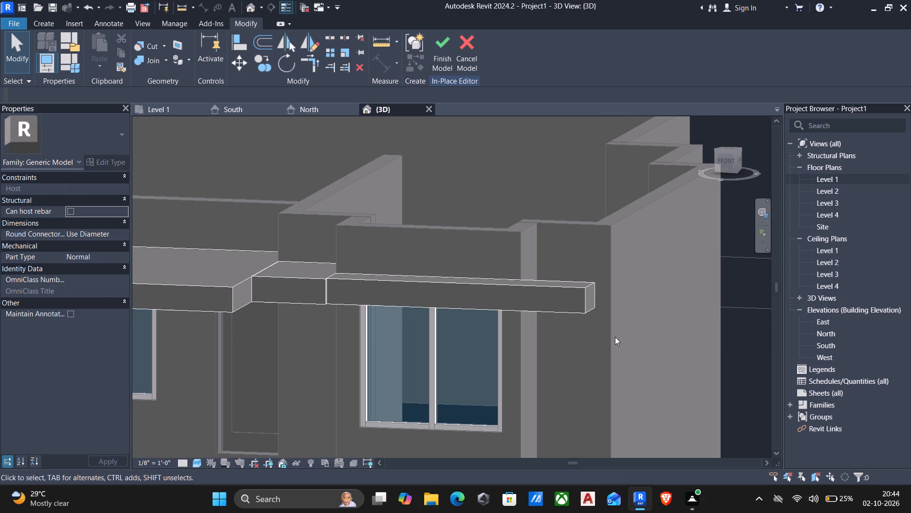
scroll(610, 340, "down", 3)
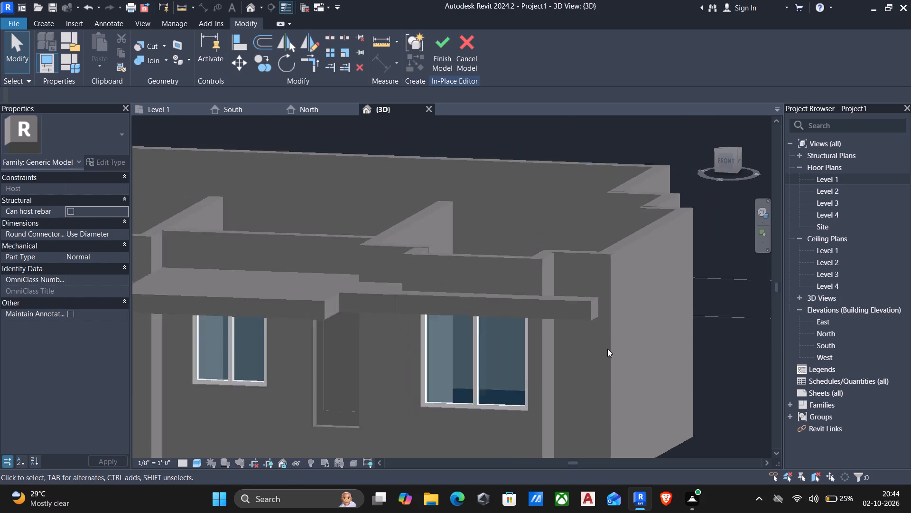
scroll(607, 349, "down", 1)
middle_click_drag(606, 354, 648, 294)
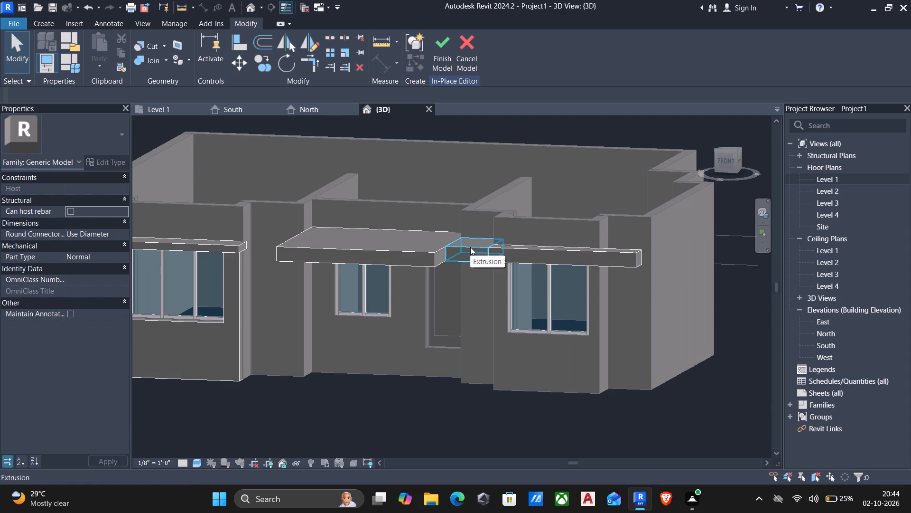
scroll(470, 247, "up", 2)
scroll(377, 272, "down", 3)
middle_click_drag(379, 275, 469, 256)
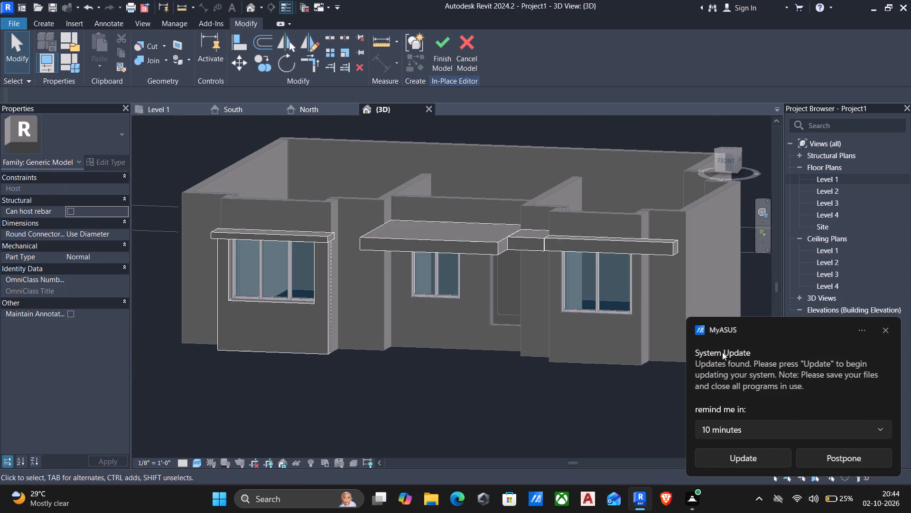
left_click(883, 326)
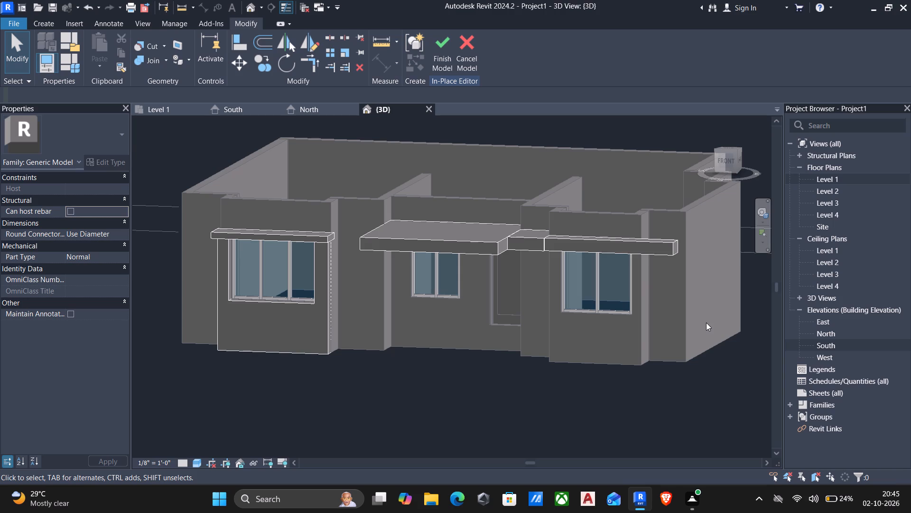
Start a new extrusion with its work plane on the front face of the projecting wall around the two-pane window.
left_click(465, 249)
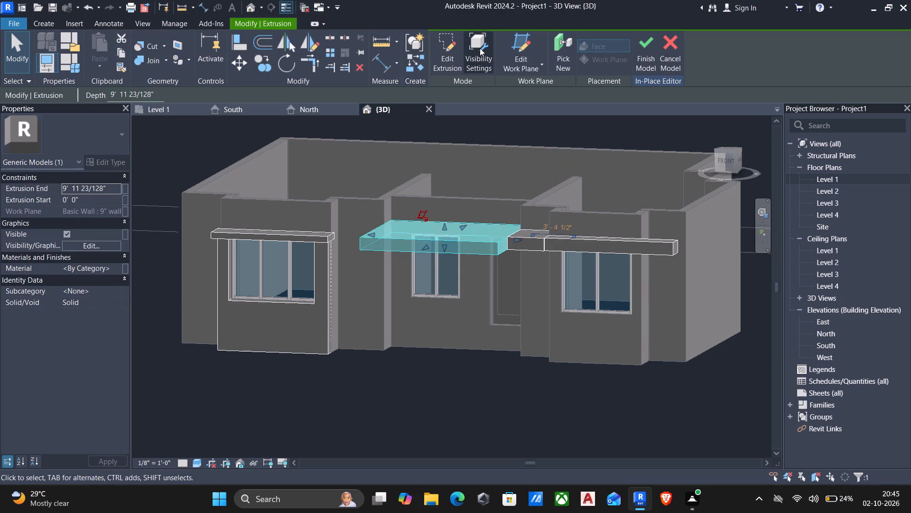
left_click(39, 21)
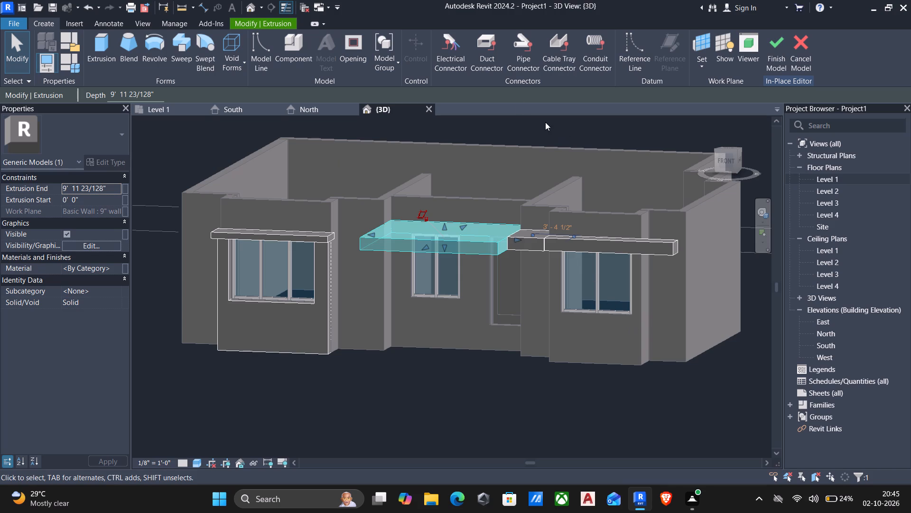
left_click(94, 43)
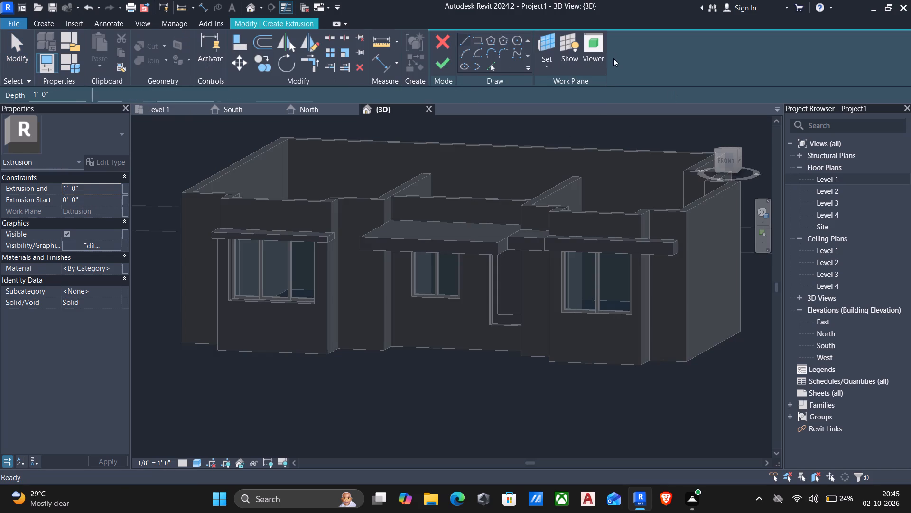
left_click(545, 70)
left_click(557, 110)
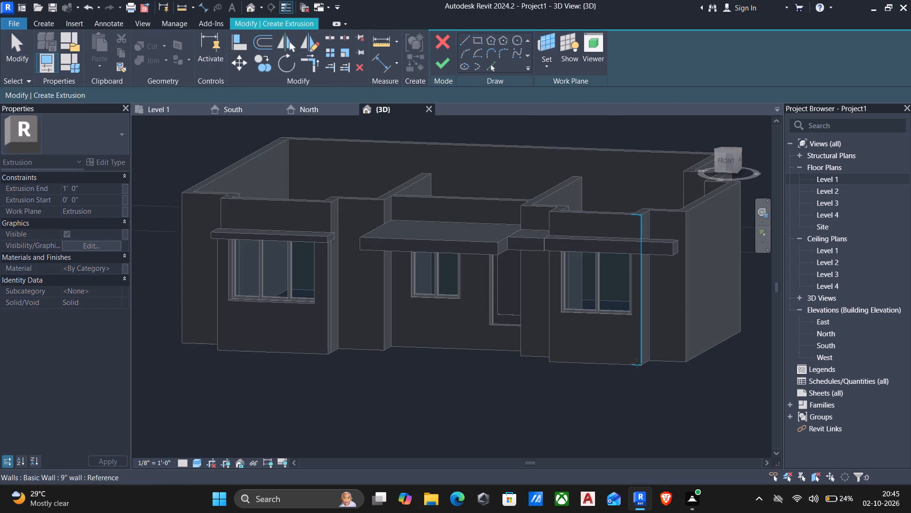
left_click(623, 365)
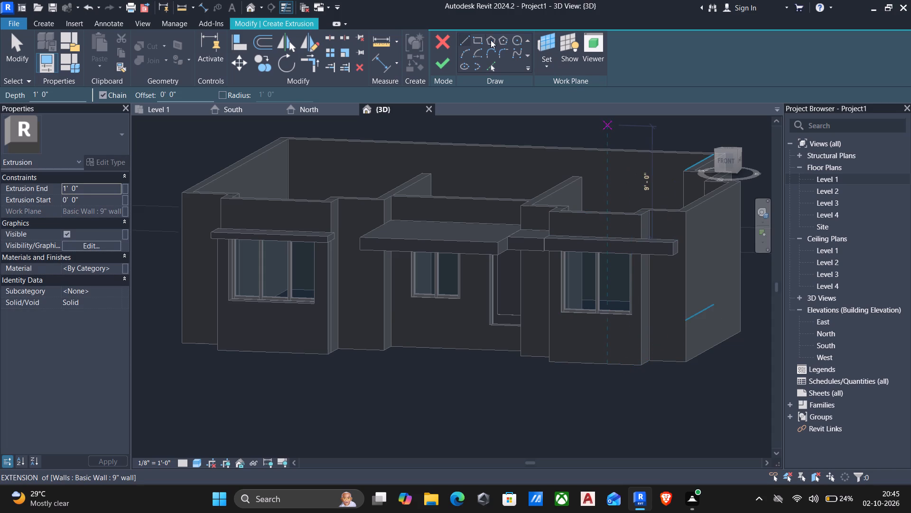
Sketch a rectangle about 9'-1" tall covering the projecting wall, from the canopy's underside down to the wall's opposite base corner.
left_click(476, 39)
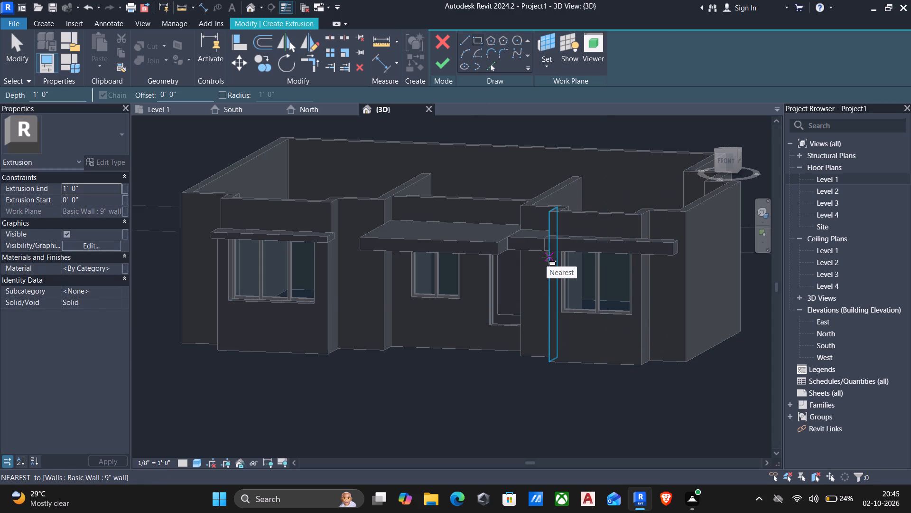
middle_click_drag(530, 260, 489, 281, "shift")
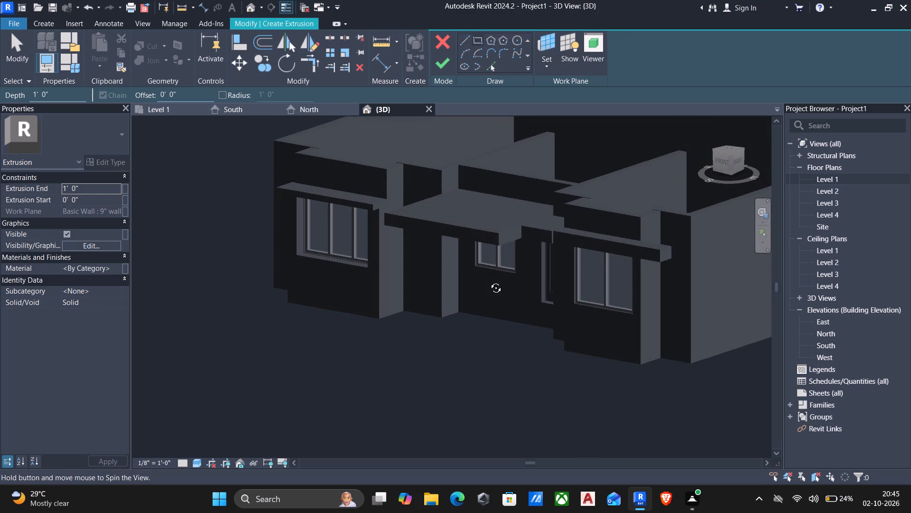
middle_click_drag(489, 281, 514, 273, "shift")
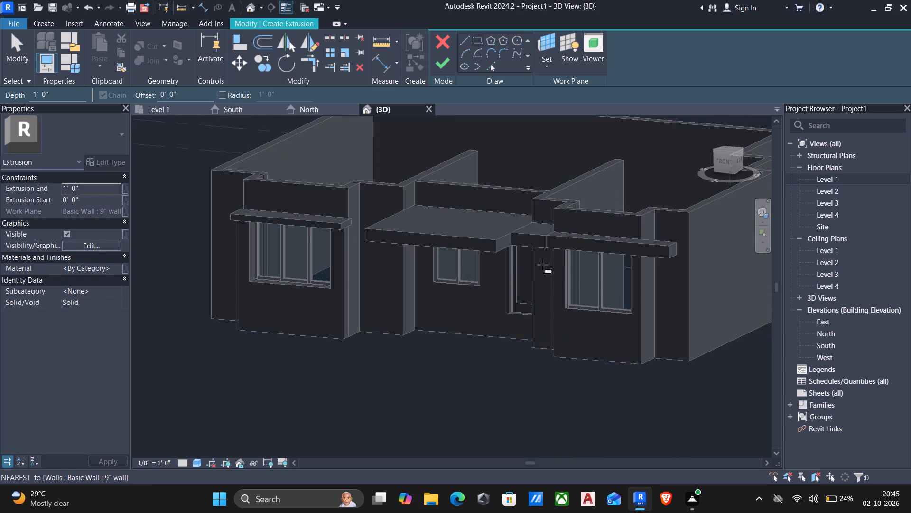
scroll(641, 147, "up", 3)
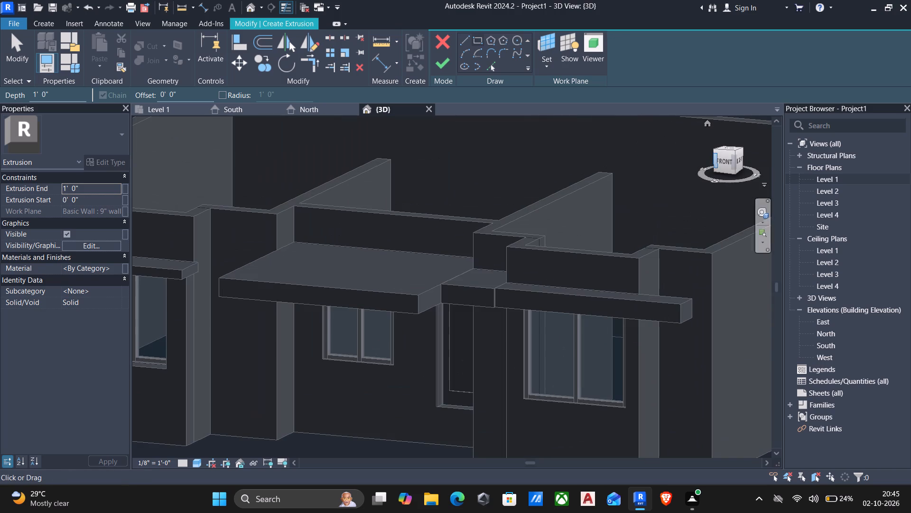
left_click(725, 162)
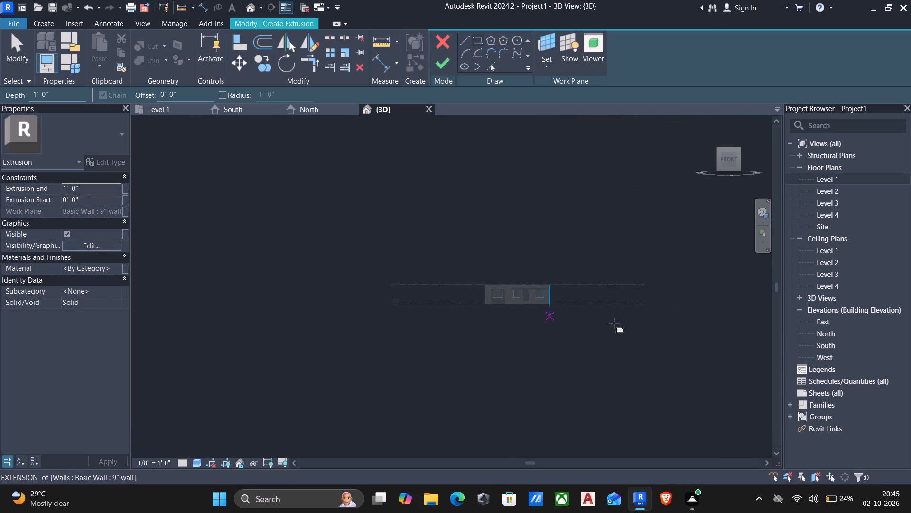
scroll(501, 307, "up", 5)
scroll(450, 285, "up", 9)
middle_click_drag(442, 264, 443, 264)
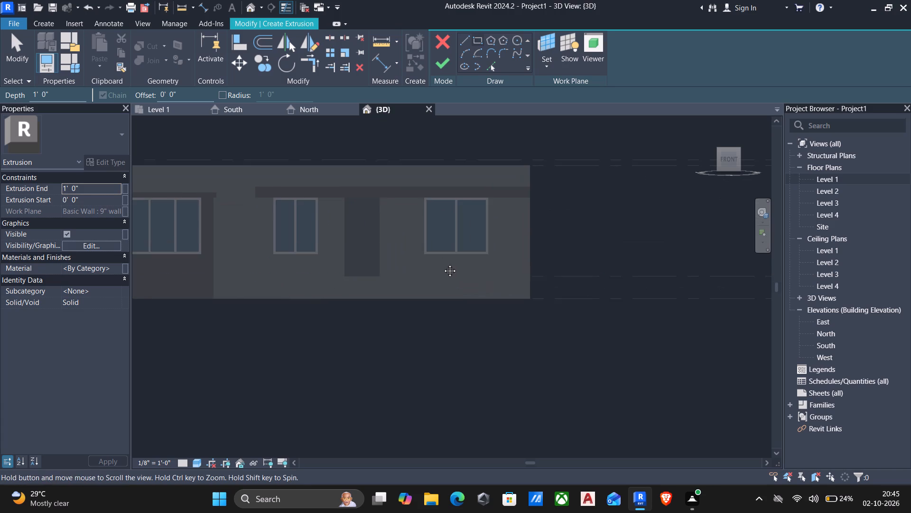
middle_click_drag(443, 264, 543, 291)
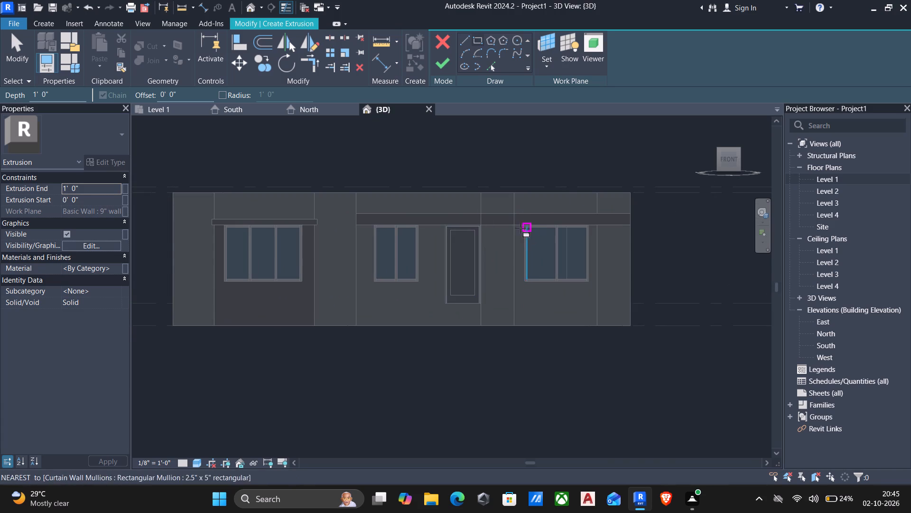
scroll(521, 229, "up", 3)
left_click(509, 225)
scroll(509, 225, "up", 1)
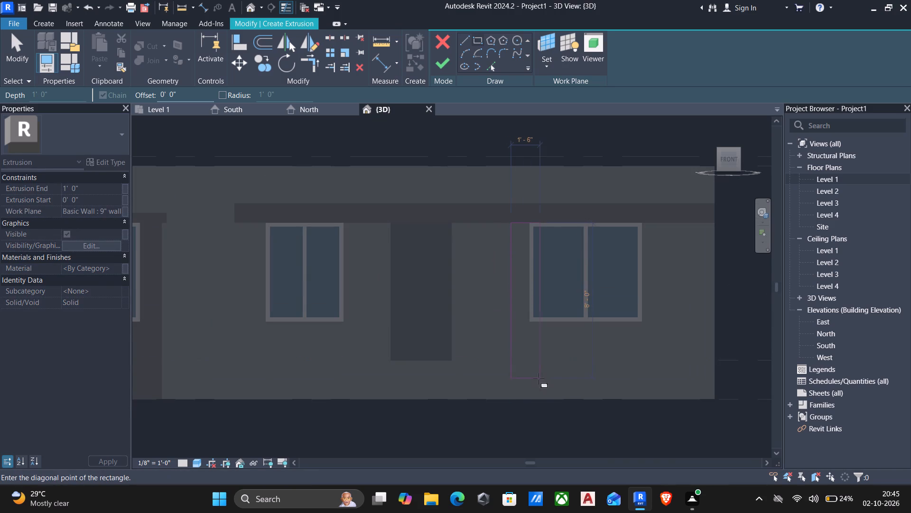
left_click(657, 402)
key("Escape")
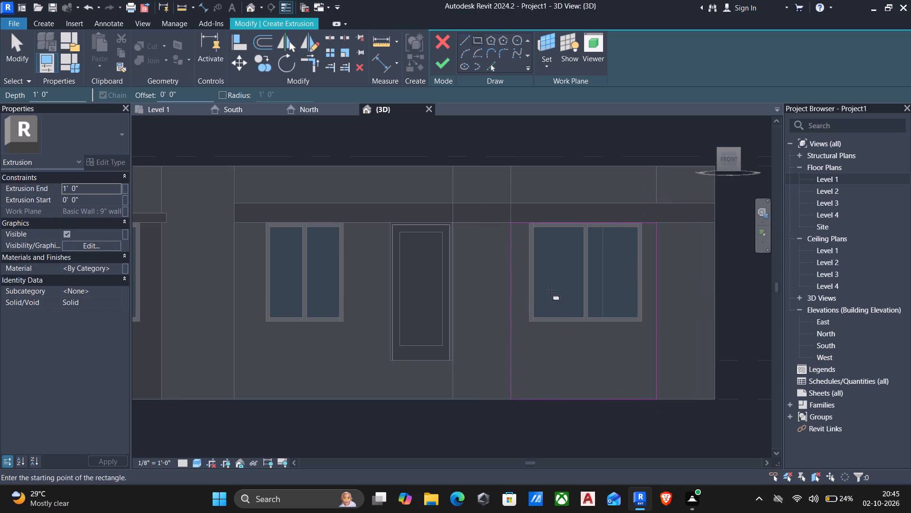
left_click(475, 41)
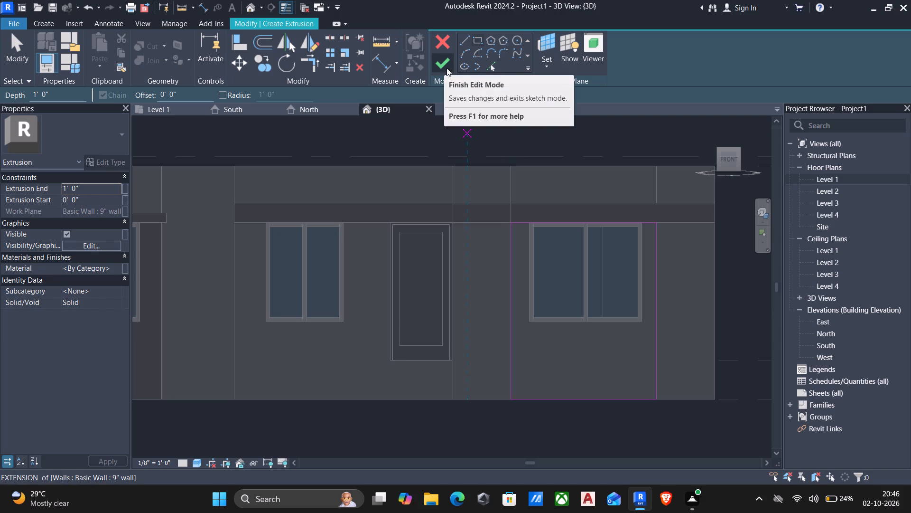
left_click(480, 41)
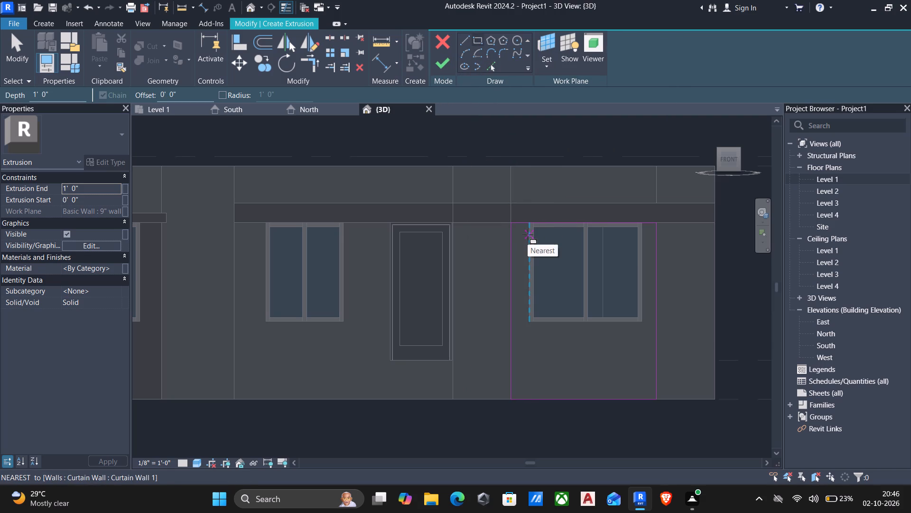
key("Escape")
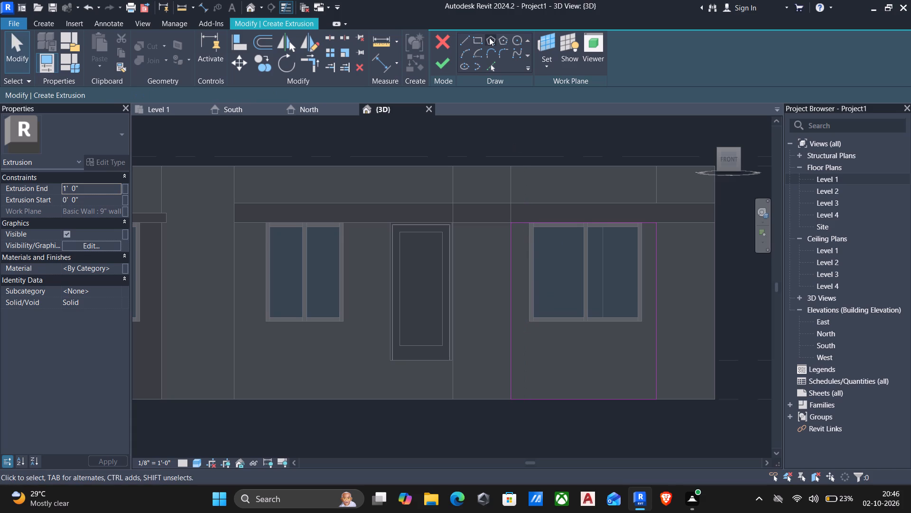
Sketch chained lines around the sides and bottom of the two-pane window, about 4'-9" tall and 5'-9 1/2" wide.
left_click(463, 42)
scroll(514, 244, "up", 4)
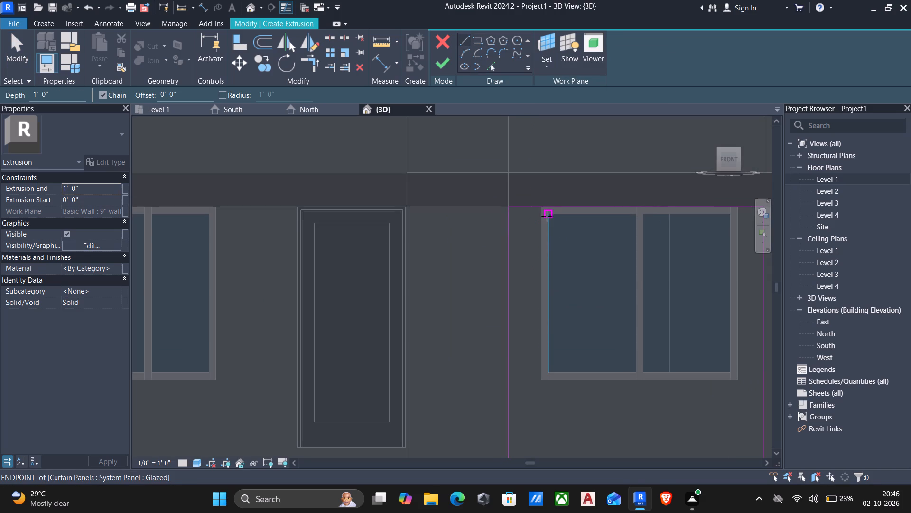
left_click(540, 219)
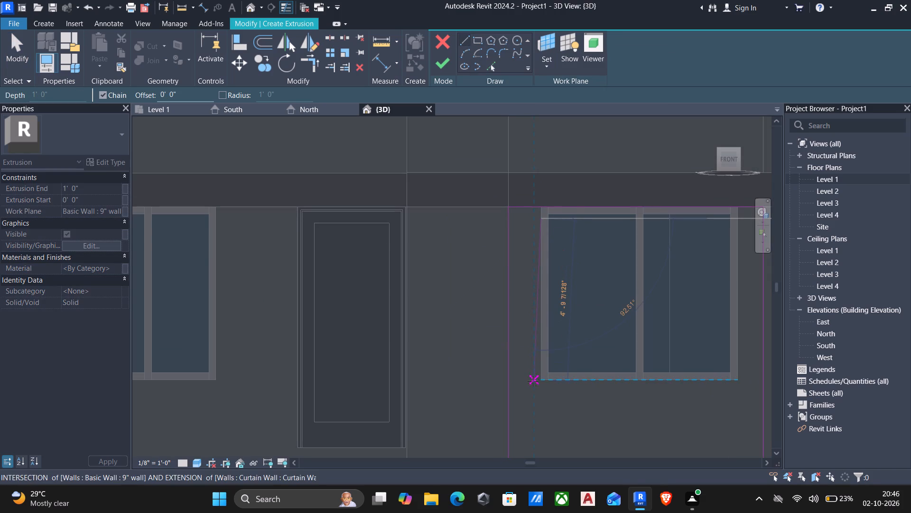
left_click(537, 382)
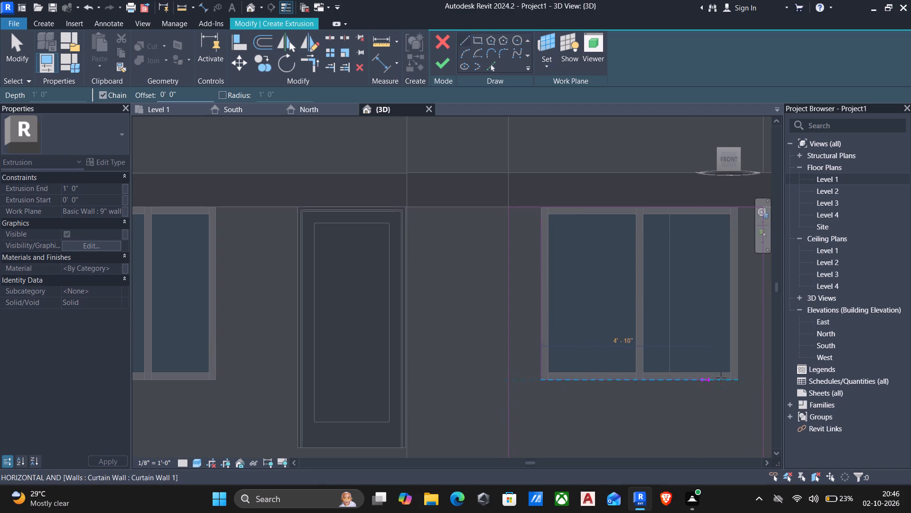
left_click(737, 378)
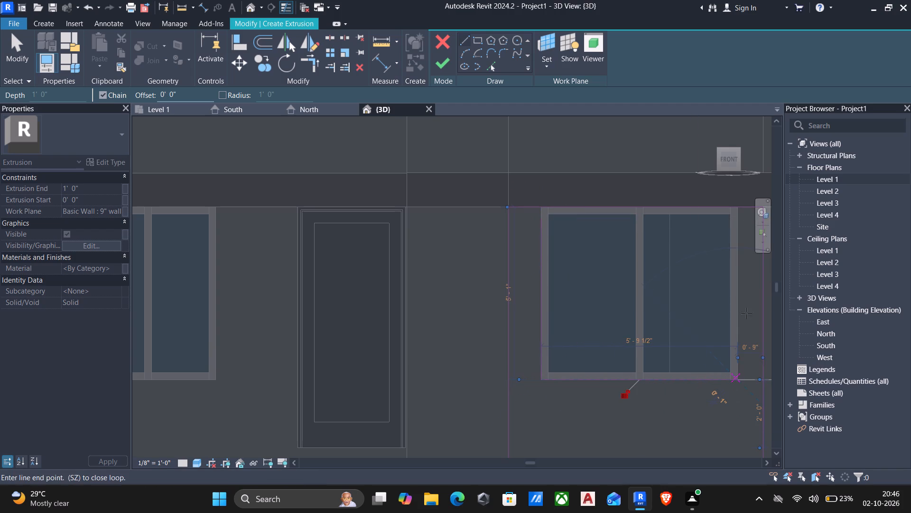
left_click(741, 218)
key("Escape")
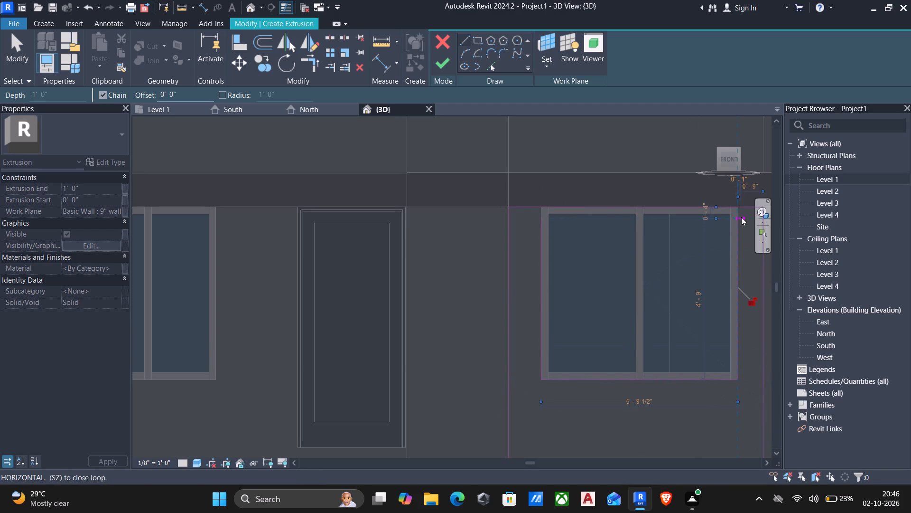
key("Escape")
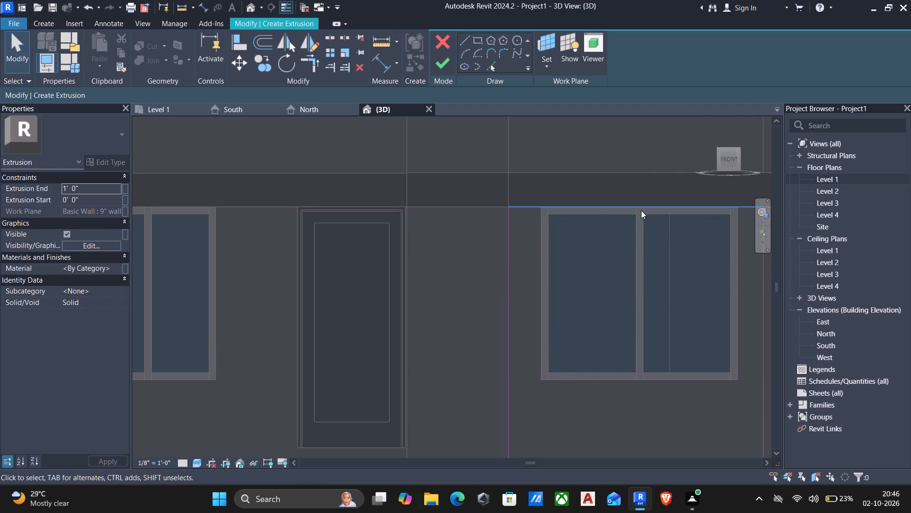
Split the outer rectangle's top line above the window's middle mullion.
type("sl")
left_click(643, 206)
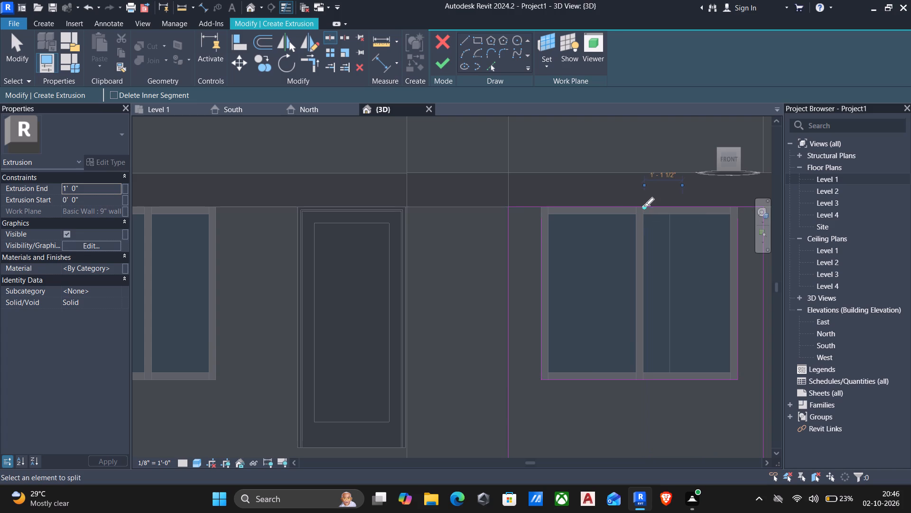
key("Escape")
key("Escape")
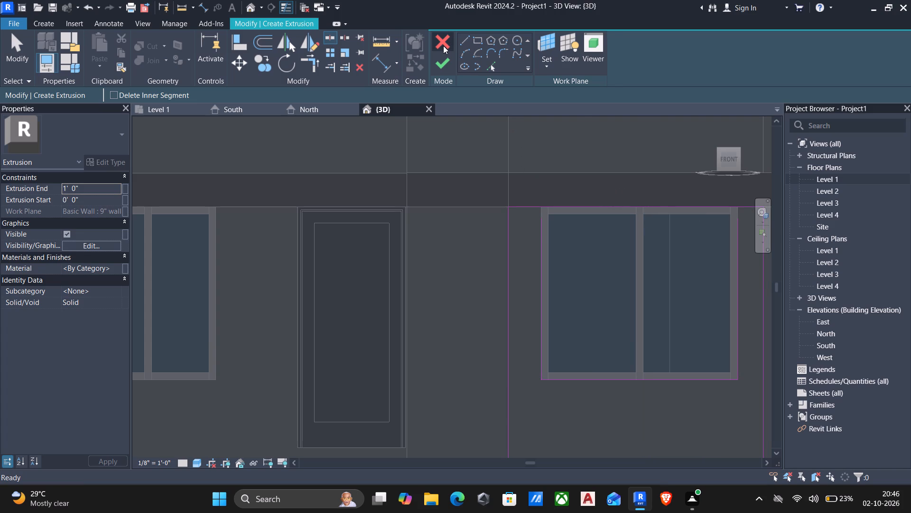
Trim the split top line to both sides of the two-pane window outline and finish the extrusion at 1'-0" depth.
type("tr")
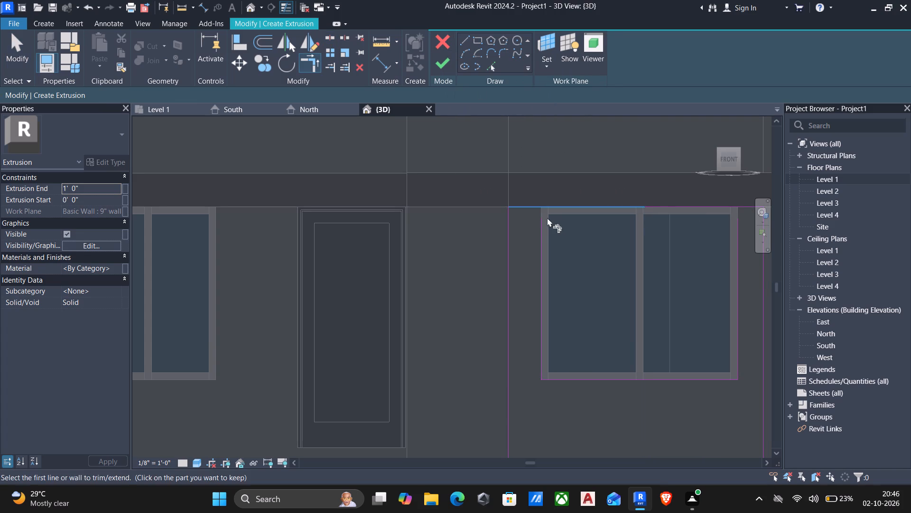
left_click(528, 203)
left_click(542, 227)
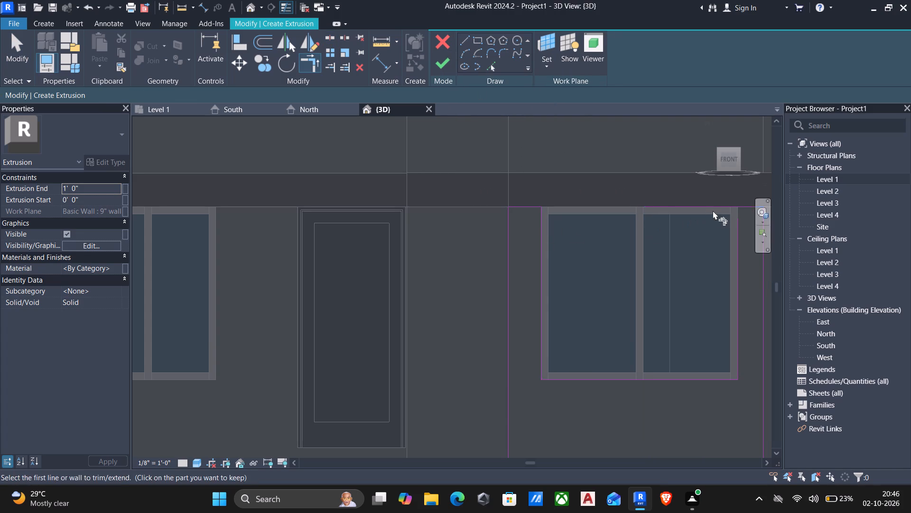
scroll(697, 233, "down", 1)
middle_click_drag(691, 241, 579, 273)
left_click(632, 243)
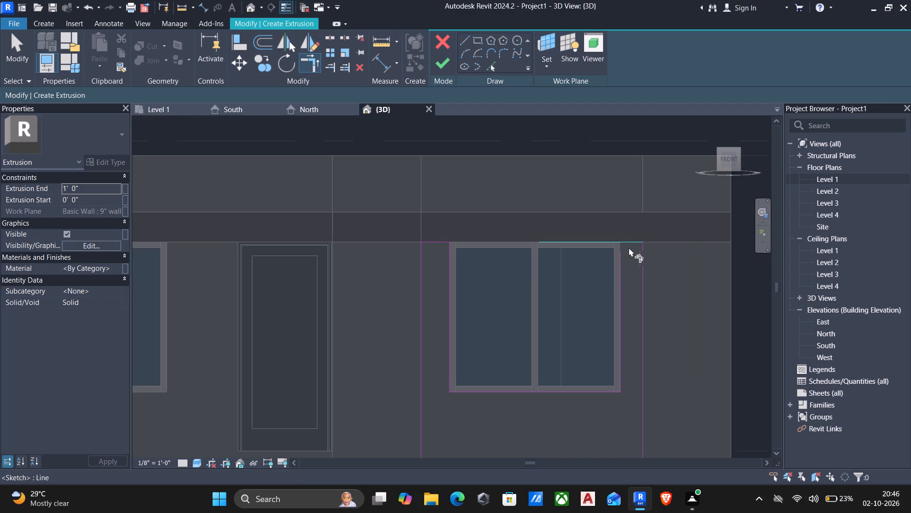
left_click(619, 266)
scroll(601, 285, "down", 3)
middle_click_drag(588, 307, 582, 269)
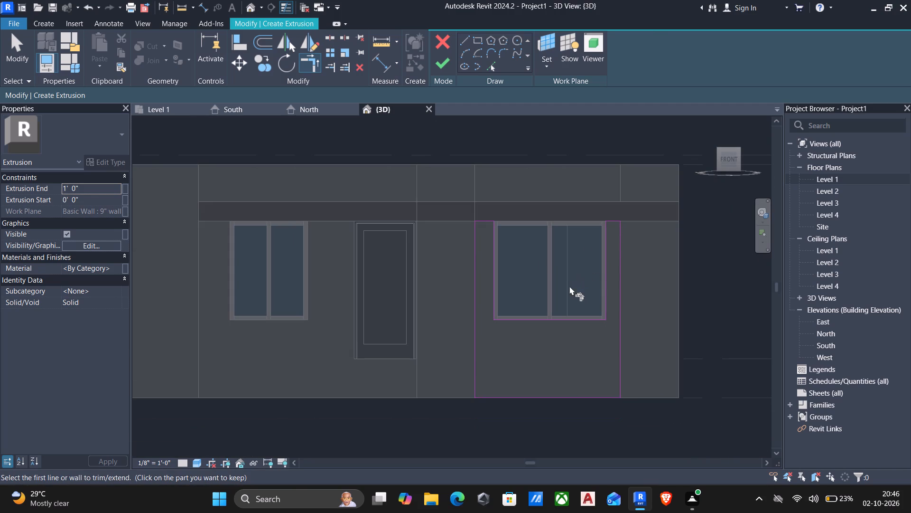
left_click(449, 63)
Examine the new surround around the two-pane window from several angles, together with the front canopies.
scroll(553, 258, "down", 3)
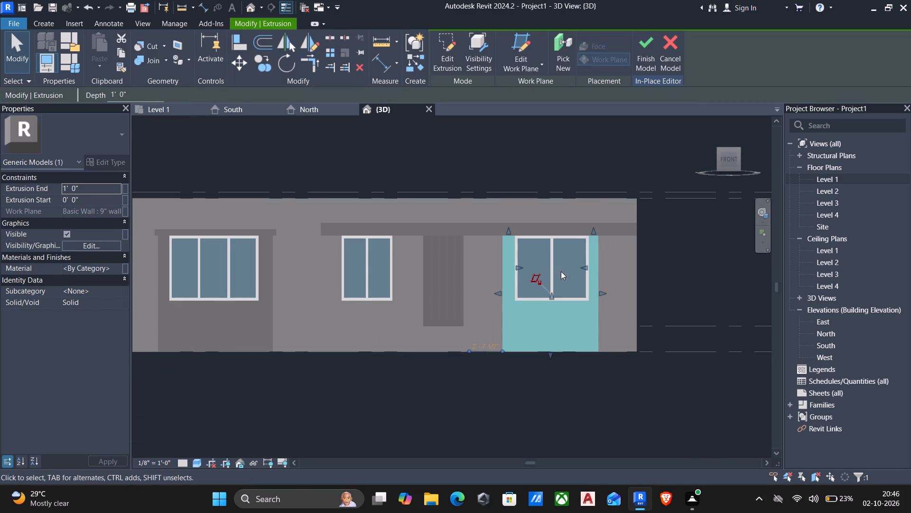
middle_click_drag(561, 272, 507, 311, "shift")
scroll(491, 334, "down", 2)
middle_click_drag(496, 342, 470, 356, "shift")
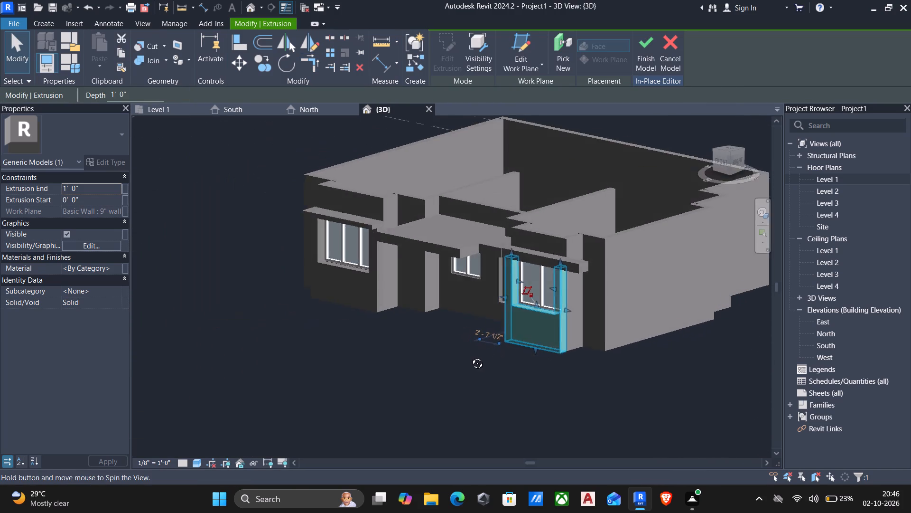
middle_click_drag(470, 356, 469, 356, "shift")
scroll(460, 355, "down", 1)
middle_click_drag(460, 355, 485, 348, "shift")
key("Escape")
scroll(493, 346, "down", 1)
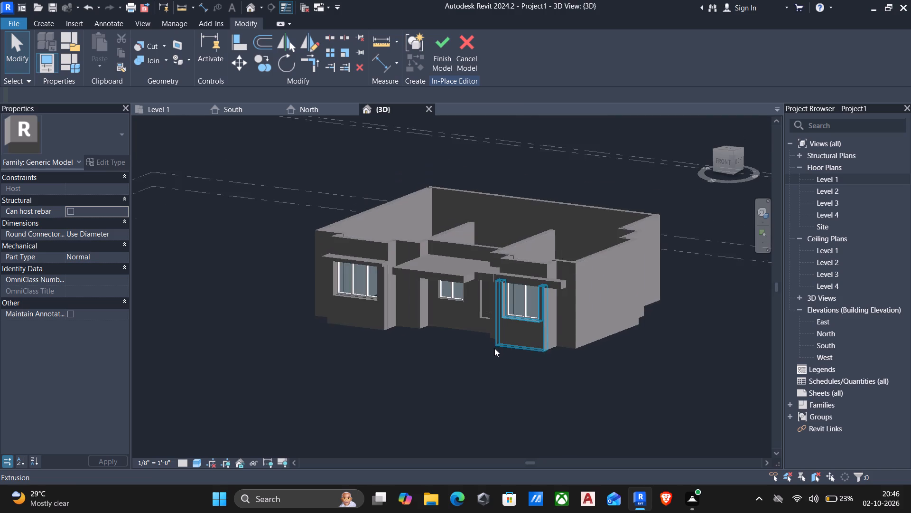
scroll(494, 348, "down", 1)
middle_click_drag(495, 348, 542, 340)
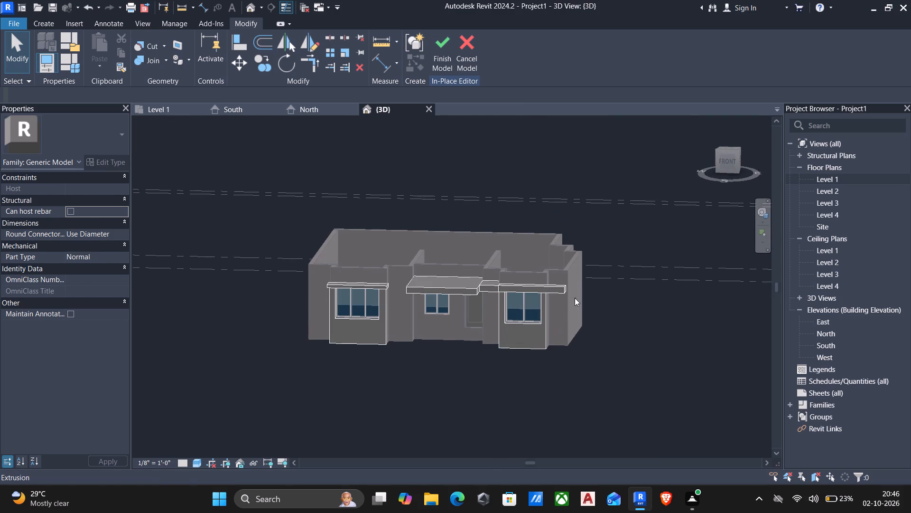
Align the overhanging outer end of the canopy above the projecting two-pane window with that projecting wall's outer side face.
left_click(564, 290)
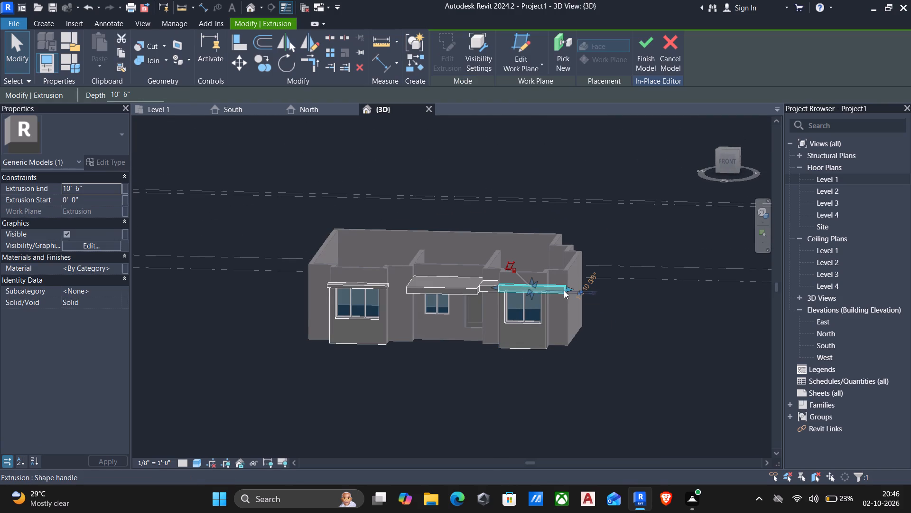
scroll(567, 259, "up", 4)
type("al")
scroll(511, 316, "up", 3)
middle_click_drag(551, 363, 537, 366)
scroll(537, 366, "down", 1)
middle_click_drag(537, 366, 514, 367, "shift")
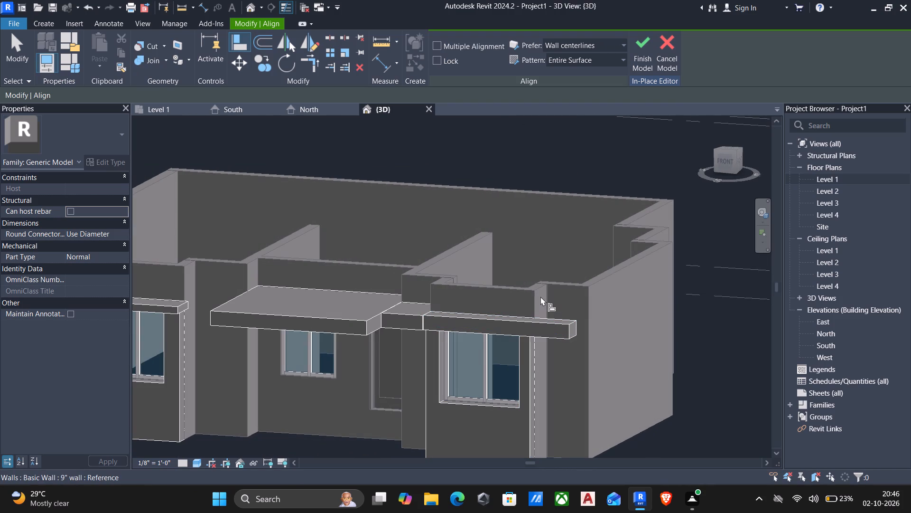
left_click(539, 291)
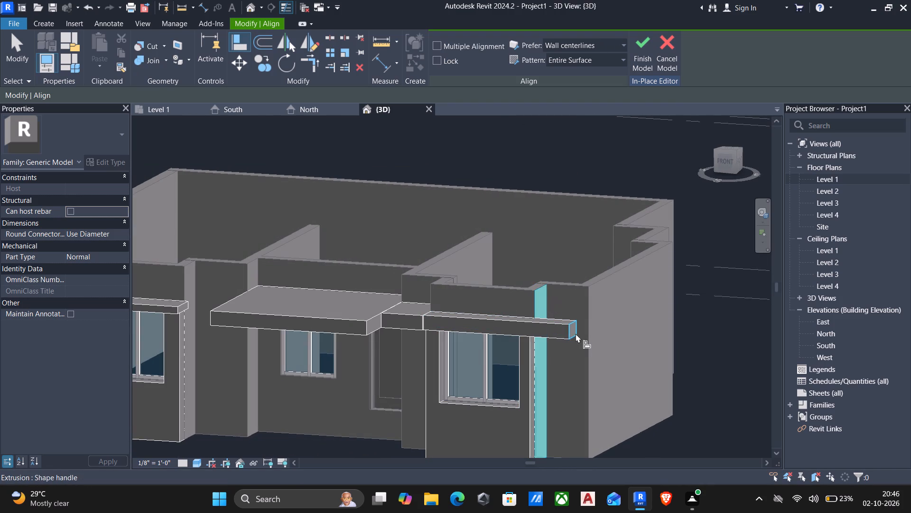
left_click(576, 332)
key("Escape")
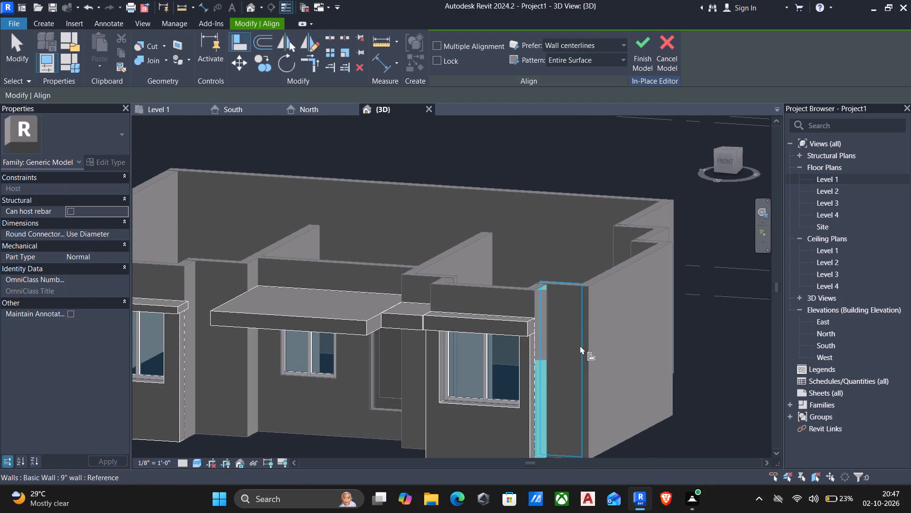
Check the aligned canopy on the building front and finish the in-place model.
middle_click_drag(559, 363, 577, 308)
middle_click_drag(576, 327, 585, 327, "shift")
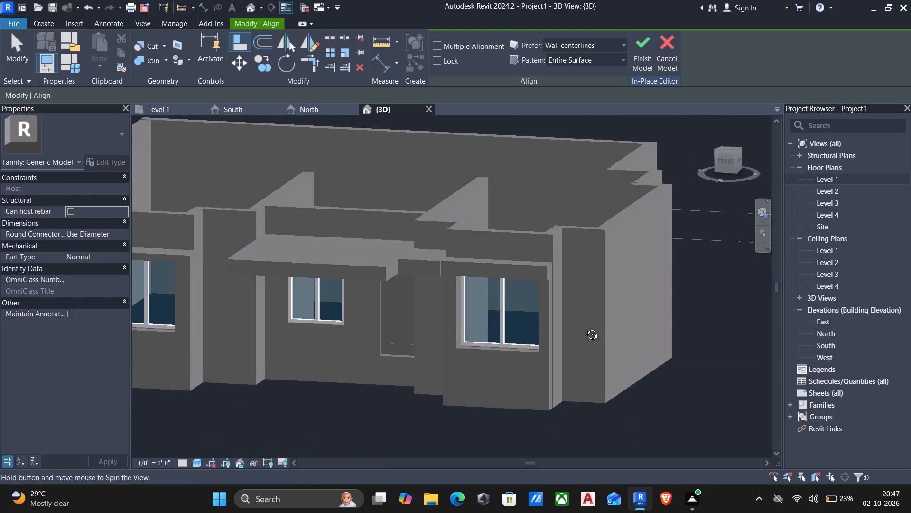
middle_click_drag(585, 327, 602, 323, "shift")
scroll(604, 325, "down", 2)
middle_click_drag(606, 329, 599, 316)
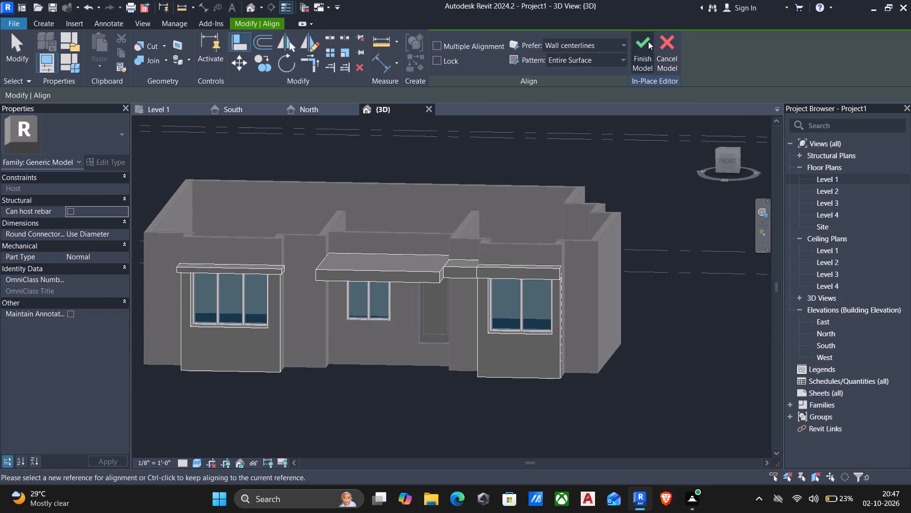
left_click(647, 41)
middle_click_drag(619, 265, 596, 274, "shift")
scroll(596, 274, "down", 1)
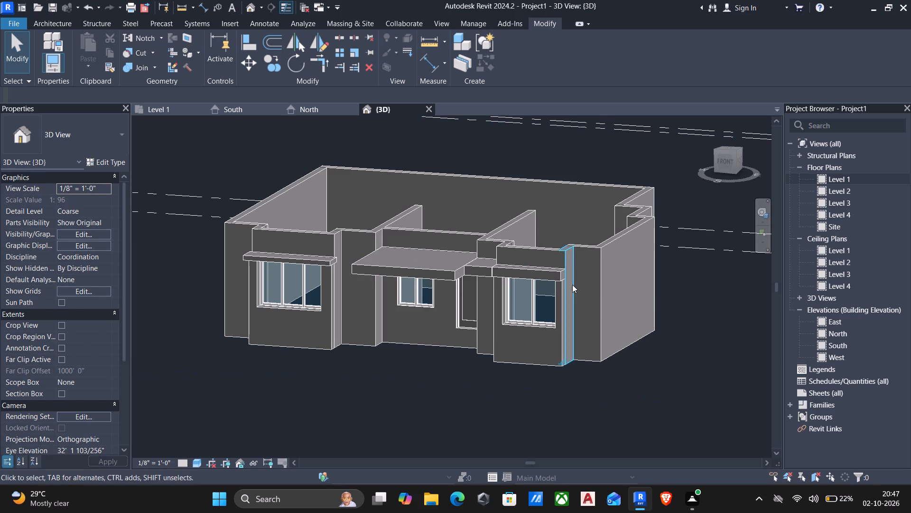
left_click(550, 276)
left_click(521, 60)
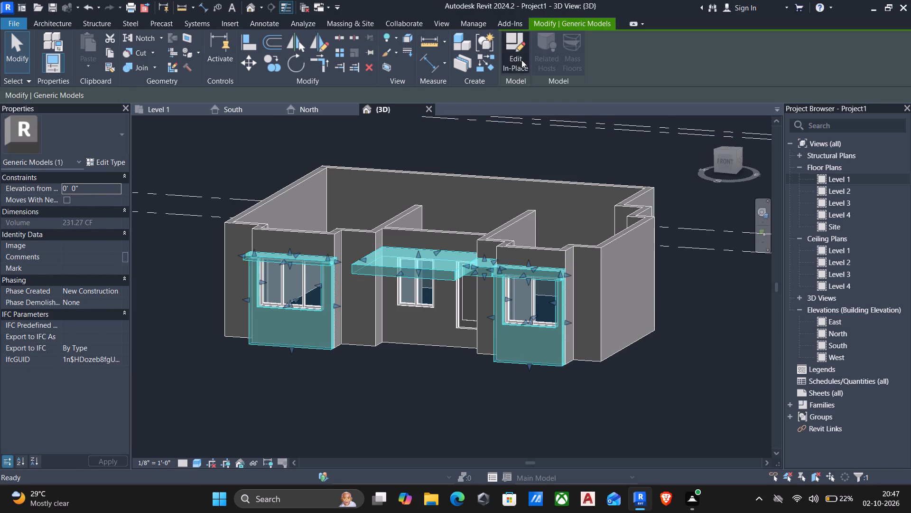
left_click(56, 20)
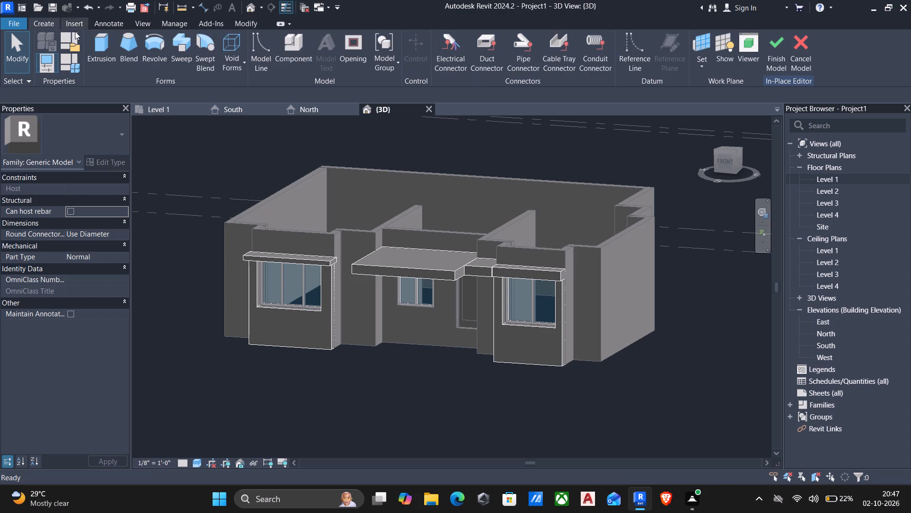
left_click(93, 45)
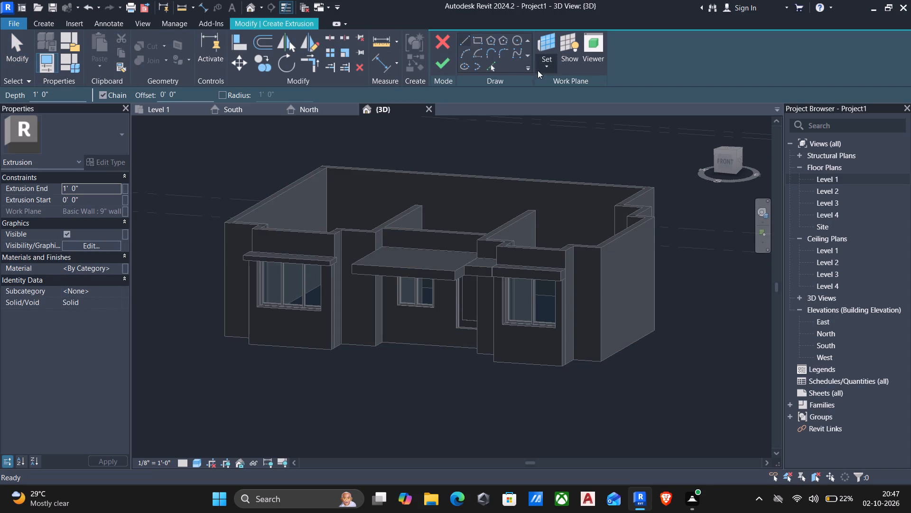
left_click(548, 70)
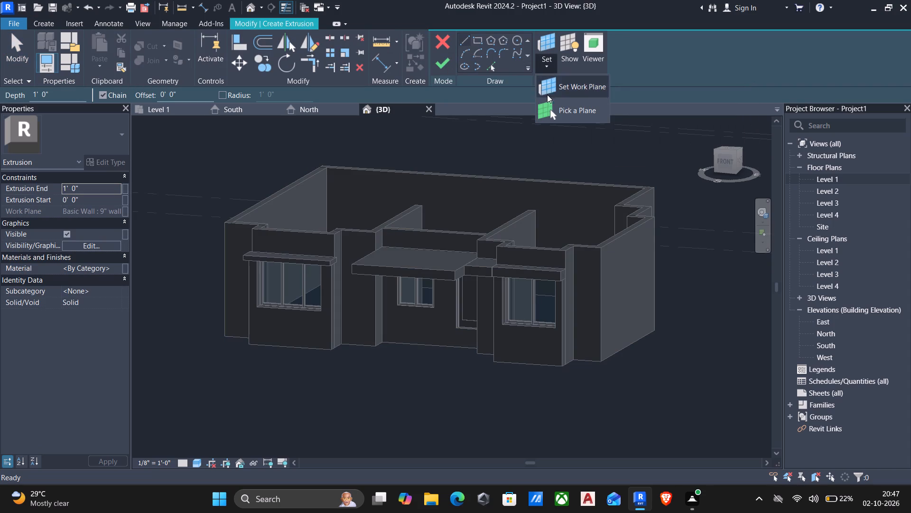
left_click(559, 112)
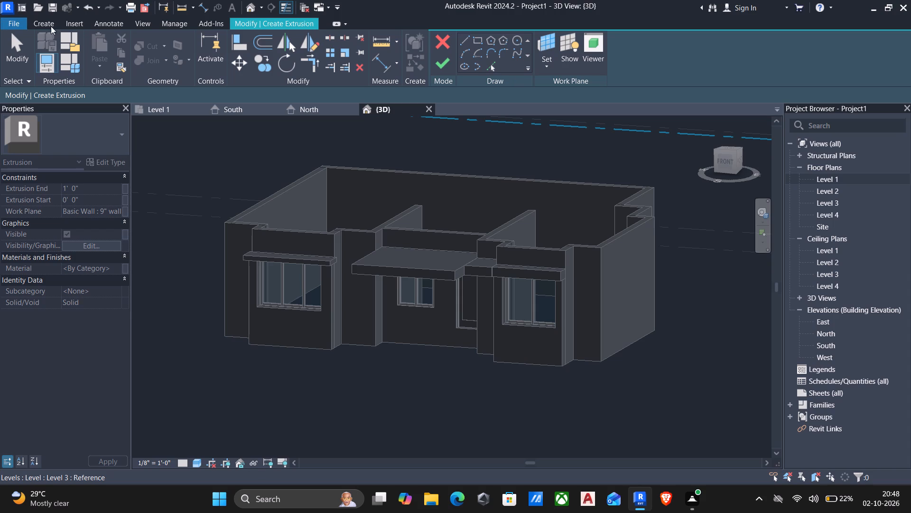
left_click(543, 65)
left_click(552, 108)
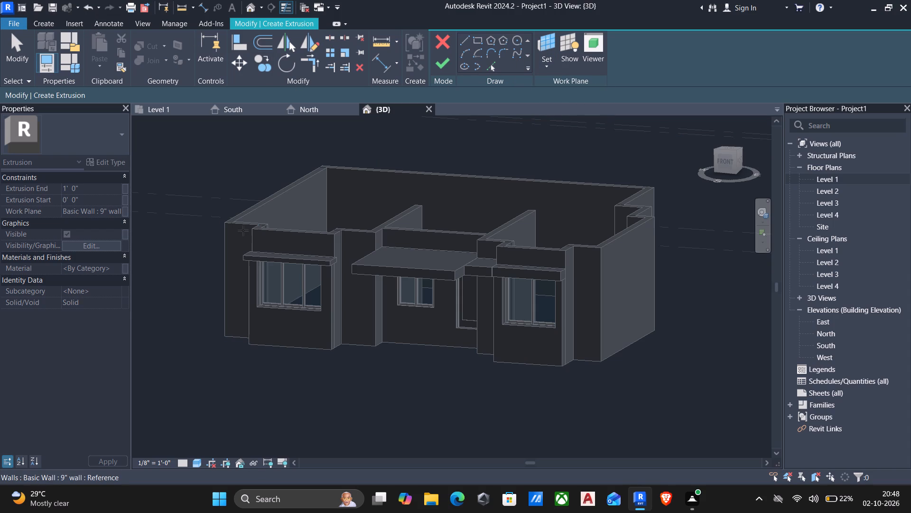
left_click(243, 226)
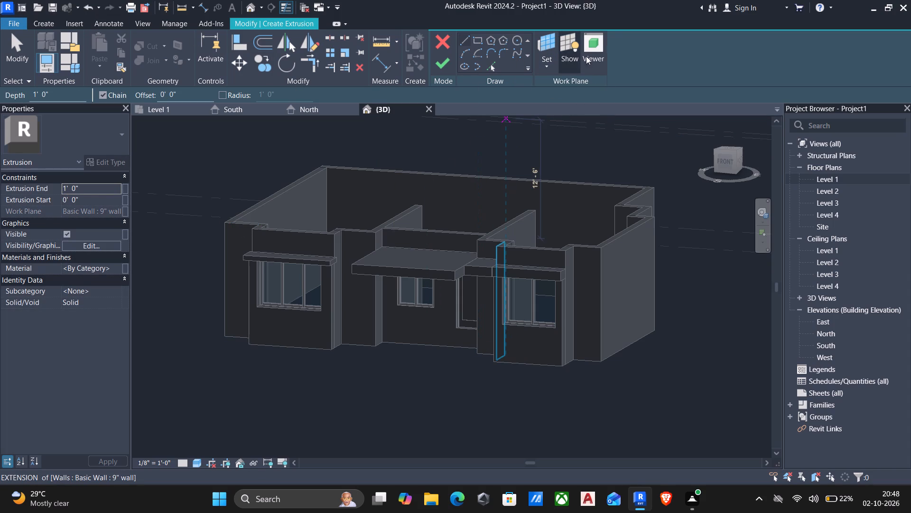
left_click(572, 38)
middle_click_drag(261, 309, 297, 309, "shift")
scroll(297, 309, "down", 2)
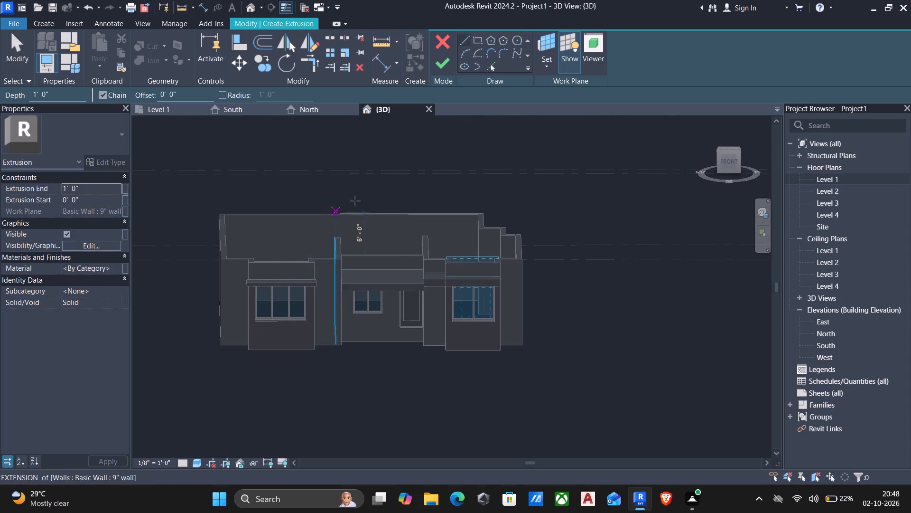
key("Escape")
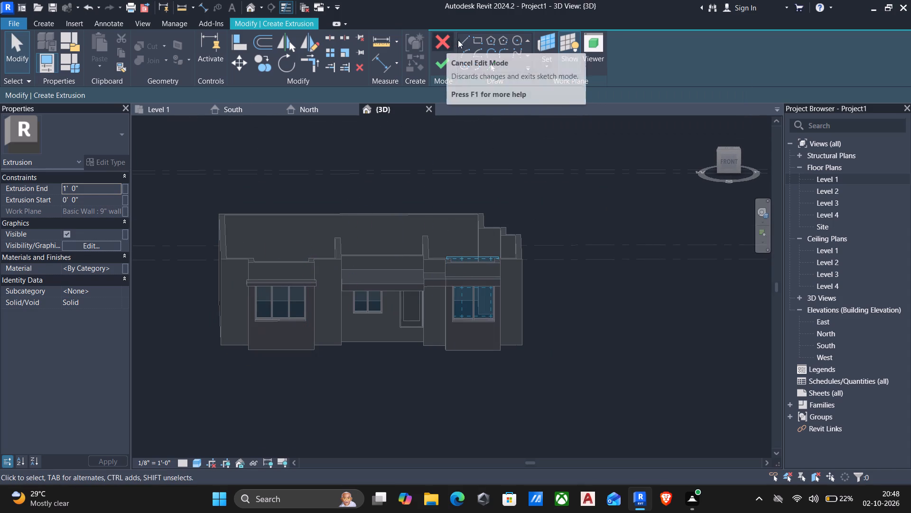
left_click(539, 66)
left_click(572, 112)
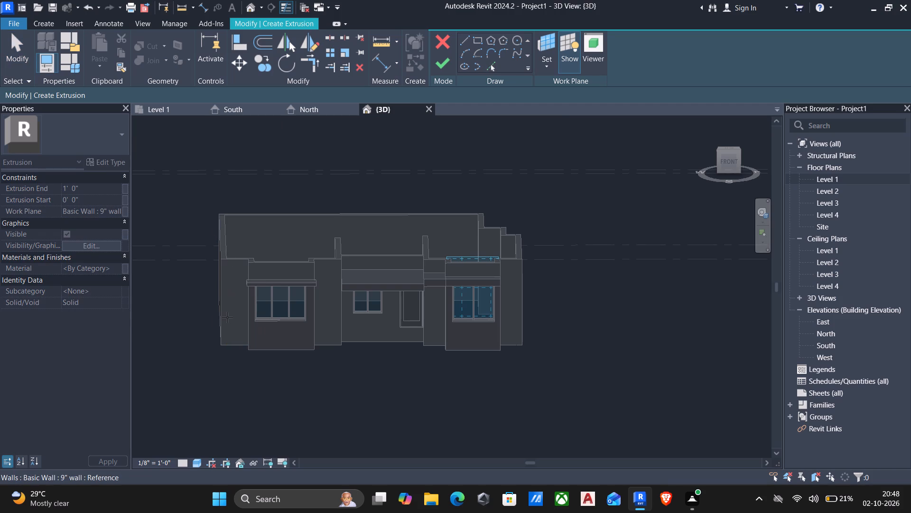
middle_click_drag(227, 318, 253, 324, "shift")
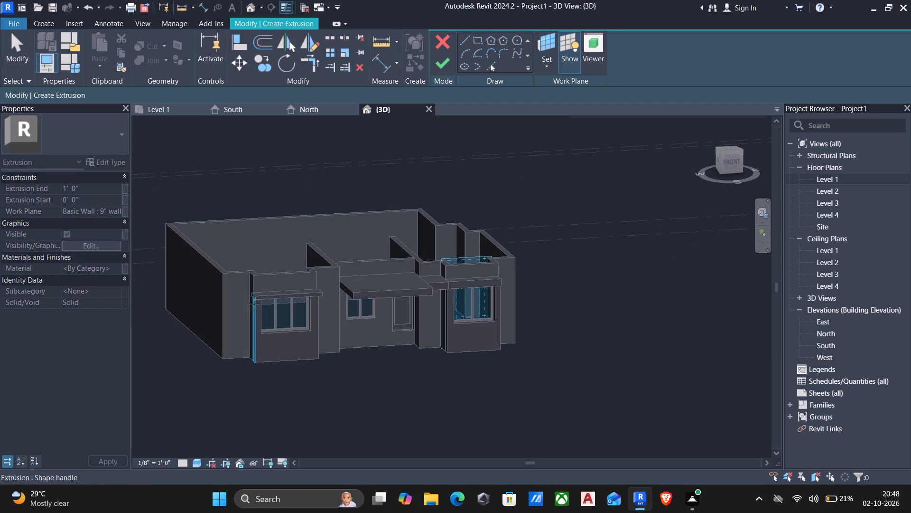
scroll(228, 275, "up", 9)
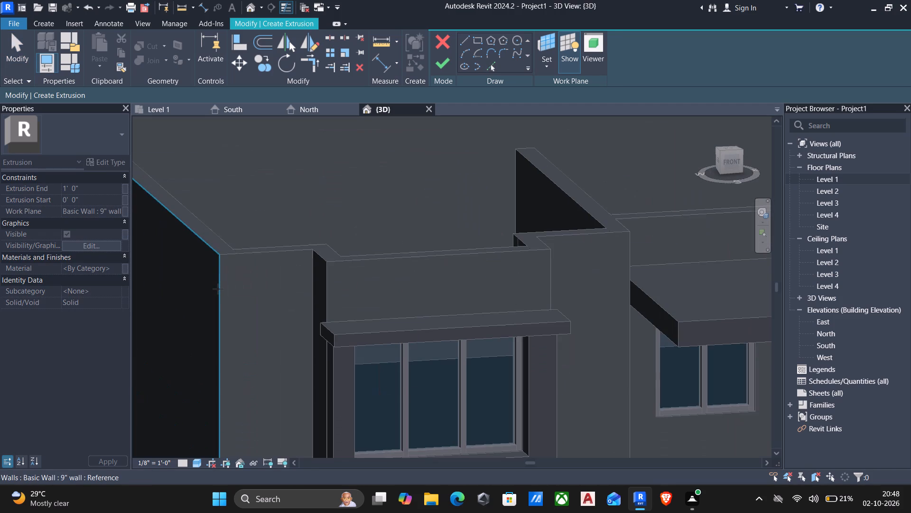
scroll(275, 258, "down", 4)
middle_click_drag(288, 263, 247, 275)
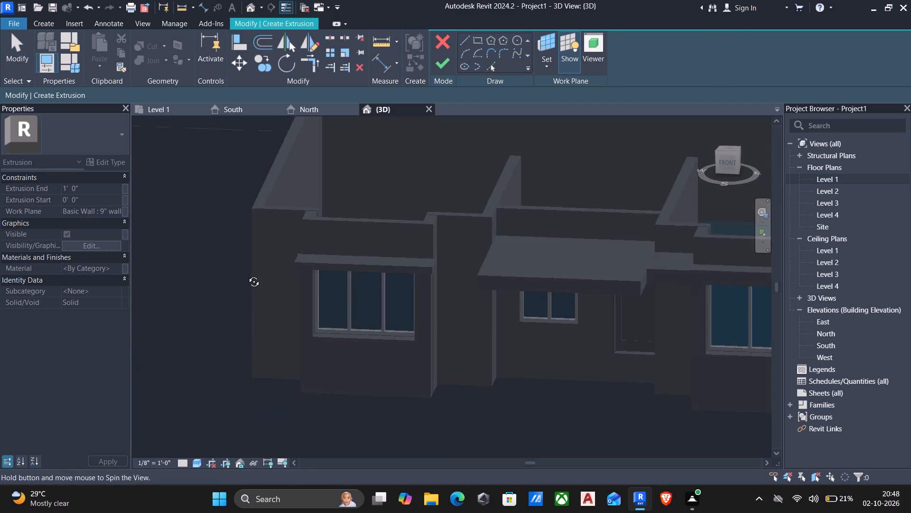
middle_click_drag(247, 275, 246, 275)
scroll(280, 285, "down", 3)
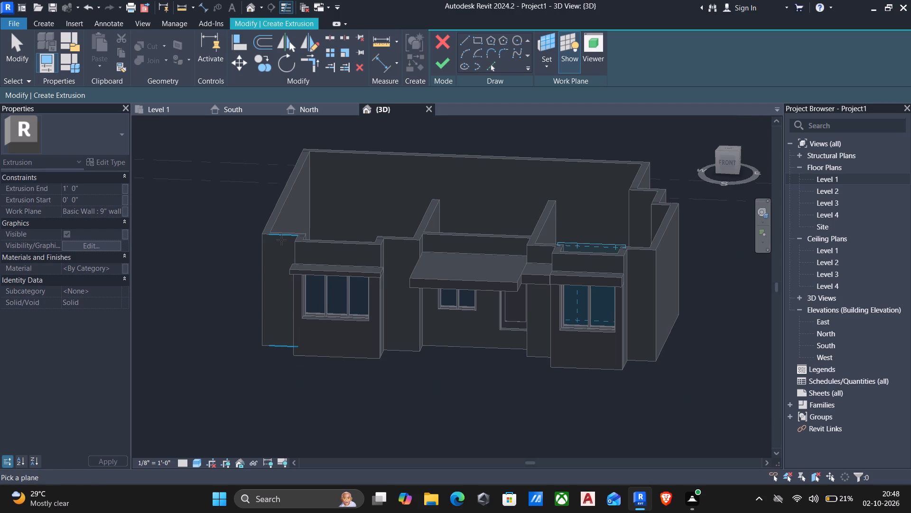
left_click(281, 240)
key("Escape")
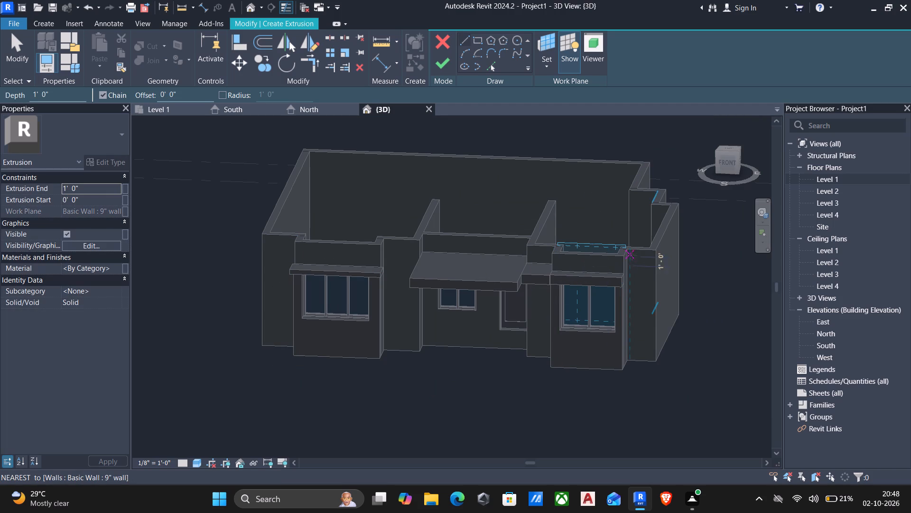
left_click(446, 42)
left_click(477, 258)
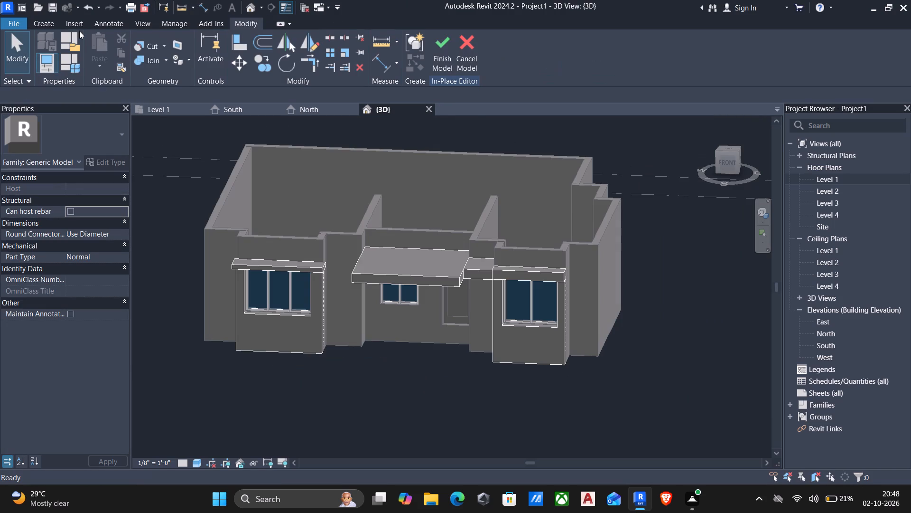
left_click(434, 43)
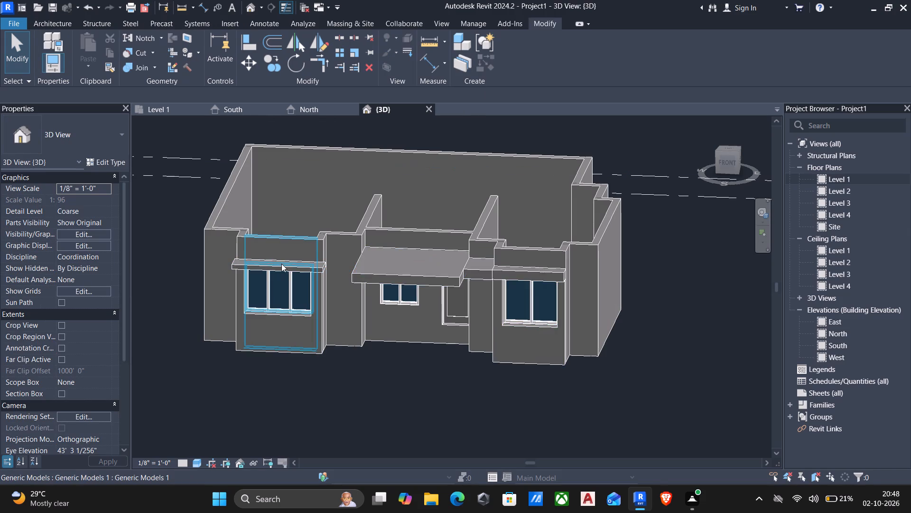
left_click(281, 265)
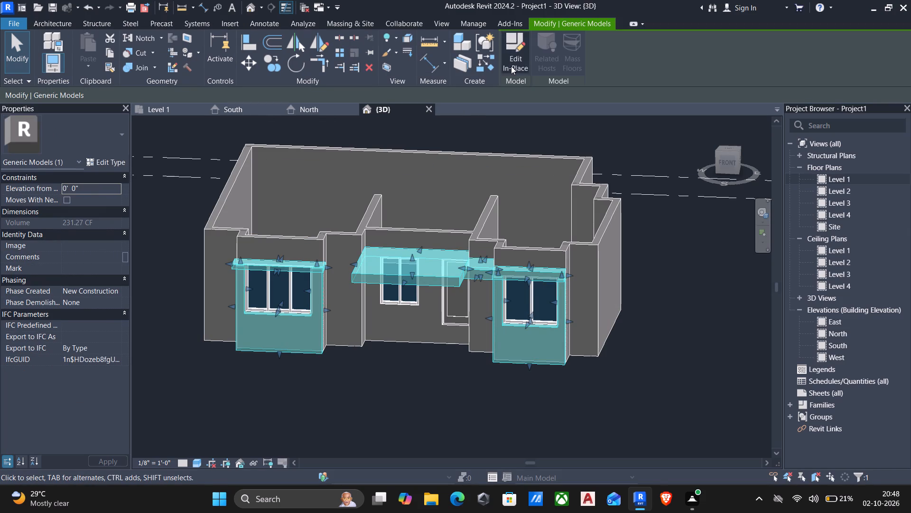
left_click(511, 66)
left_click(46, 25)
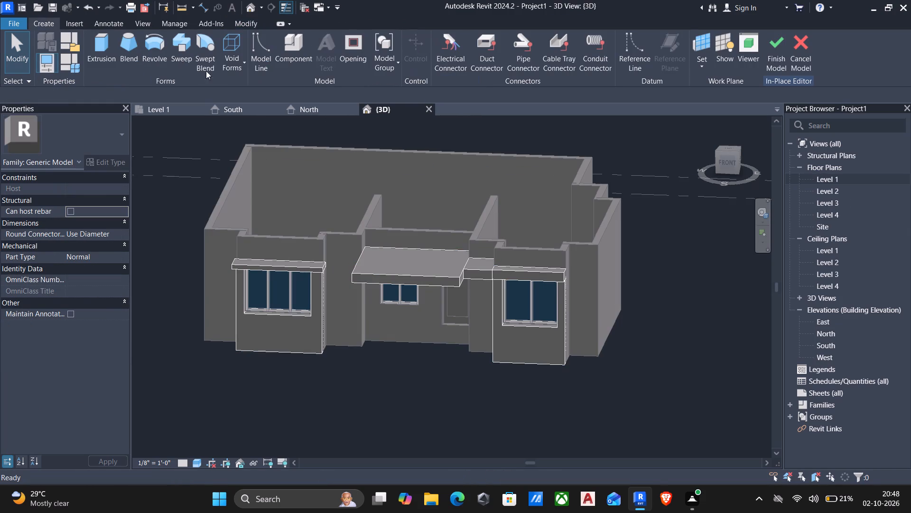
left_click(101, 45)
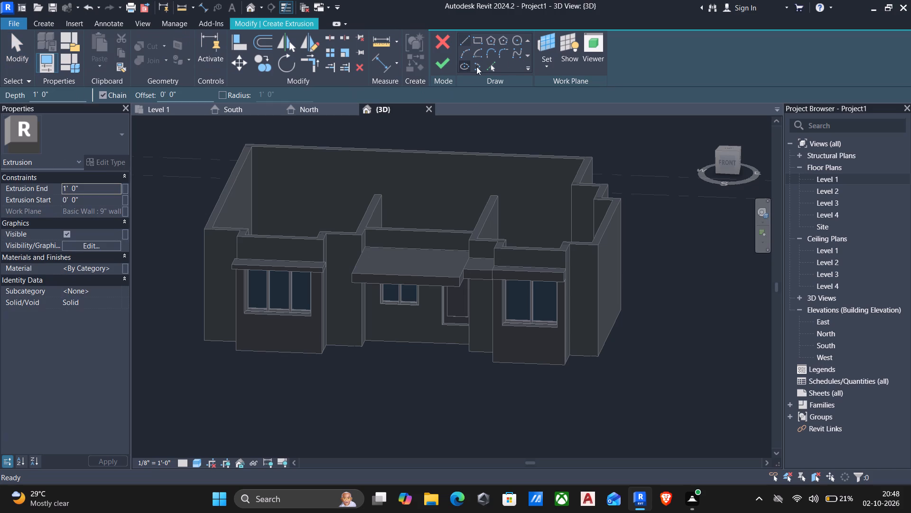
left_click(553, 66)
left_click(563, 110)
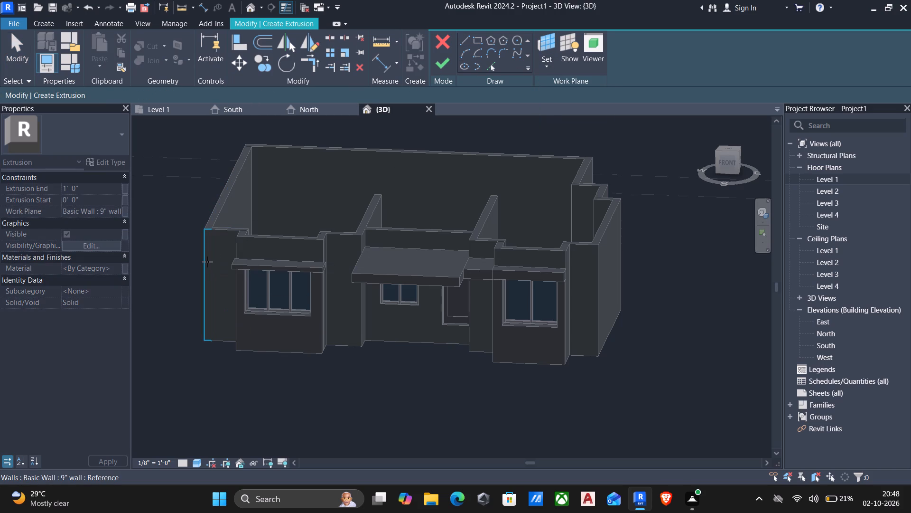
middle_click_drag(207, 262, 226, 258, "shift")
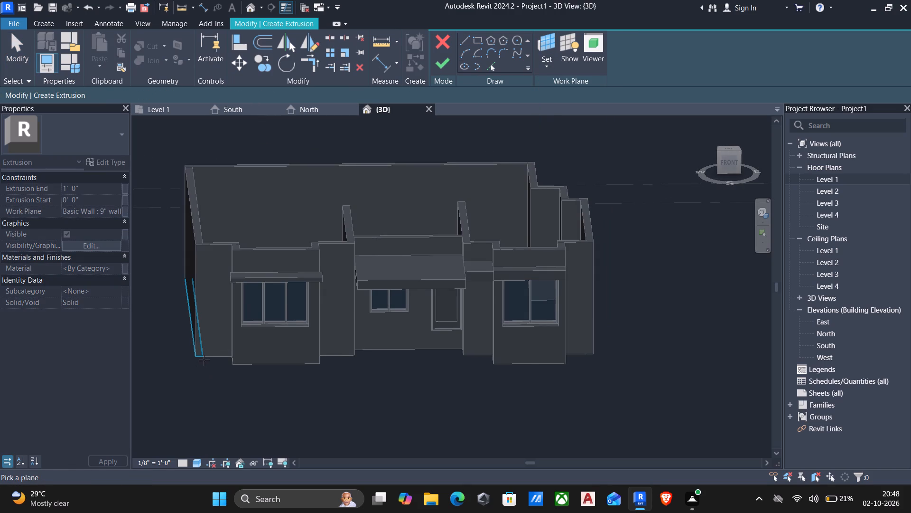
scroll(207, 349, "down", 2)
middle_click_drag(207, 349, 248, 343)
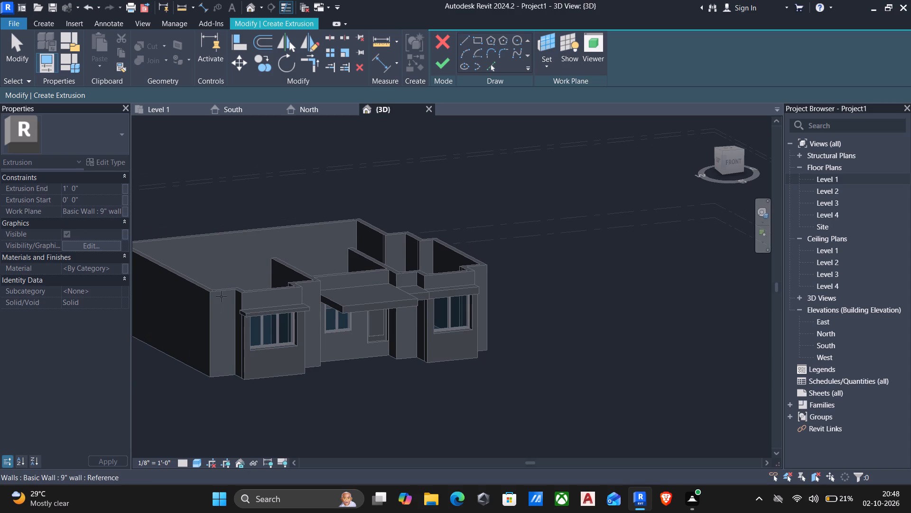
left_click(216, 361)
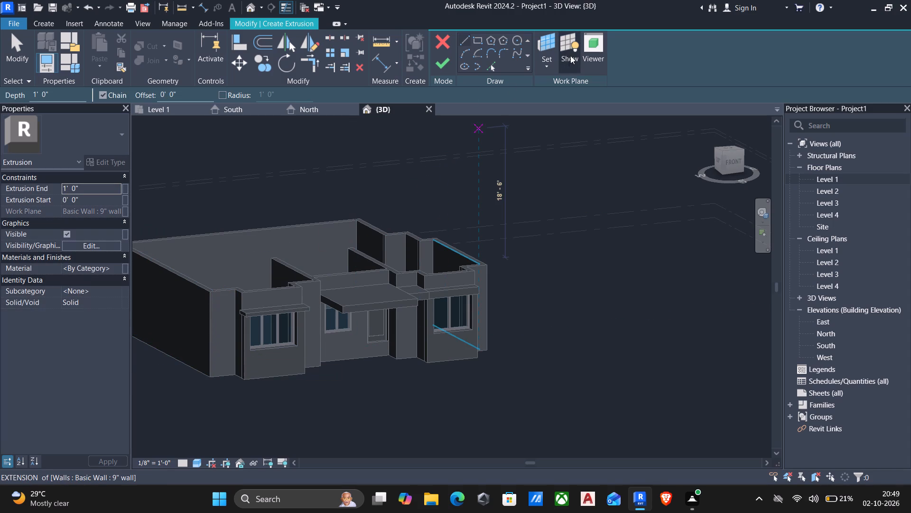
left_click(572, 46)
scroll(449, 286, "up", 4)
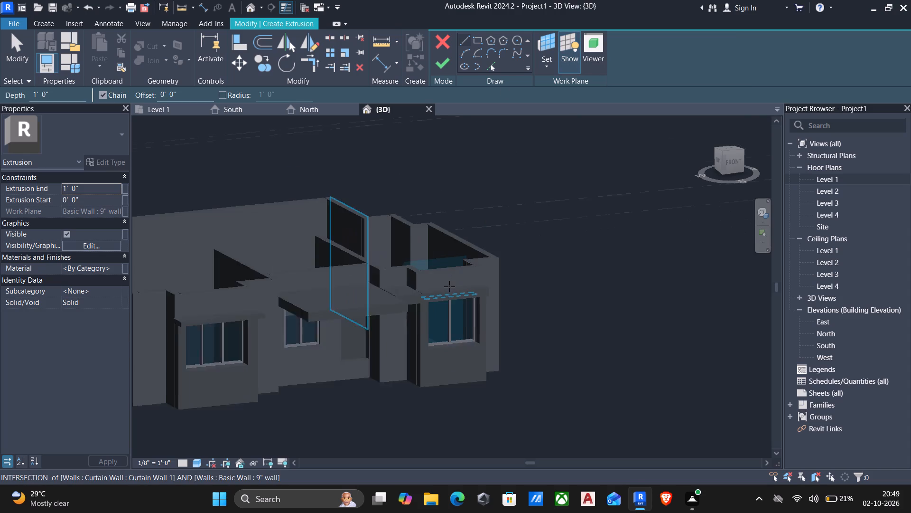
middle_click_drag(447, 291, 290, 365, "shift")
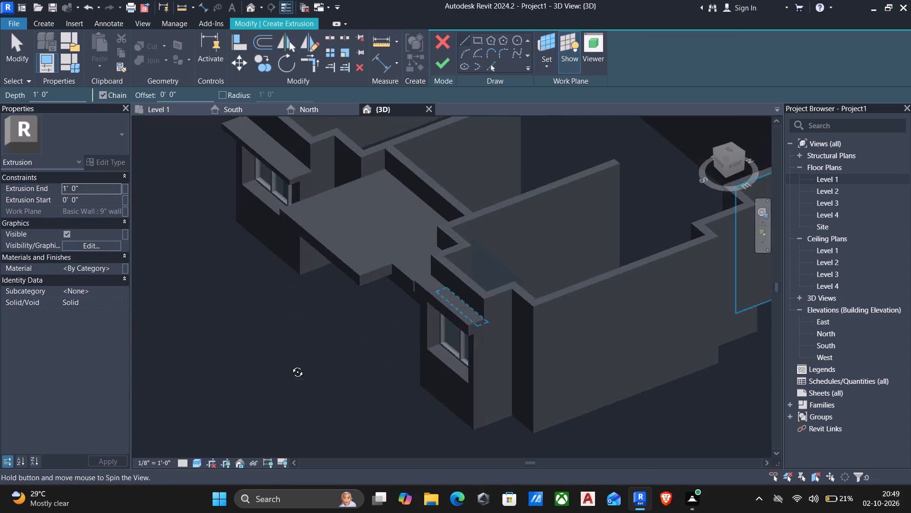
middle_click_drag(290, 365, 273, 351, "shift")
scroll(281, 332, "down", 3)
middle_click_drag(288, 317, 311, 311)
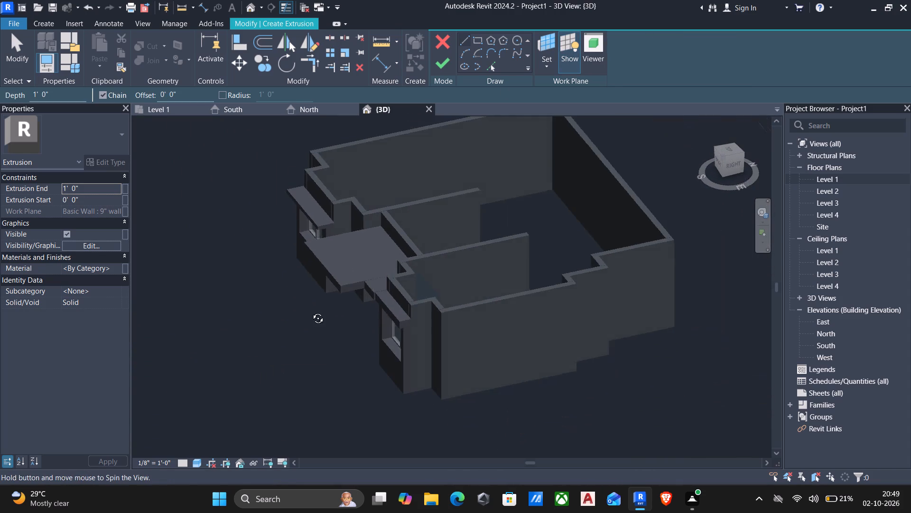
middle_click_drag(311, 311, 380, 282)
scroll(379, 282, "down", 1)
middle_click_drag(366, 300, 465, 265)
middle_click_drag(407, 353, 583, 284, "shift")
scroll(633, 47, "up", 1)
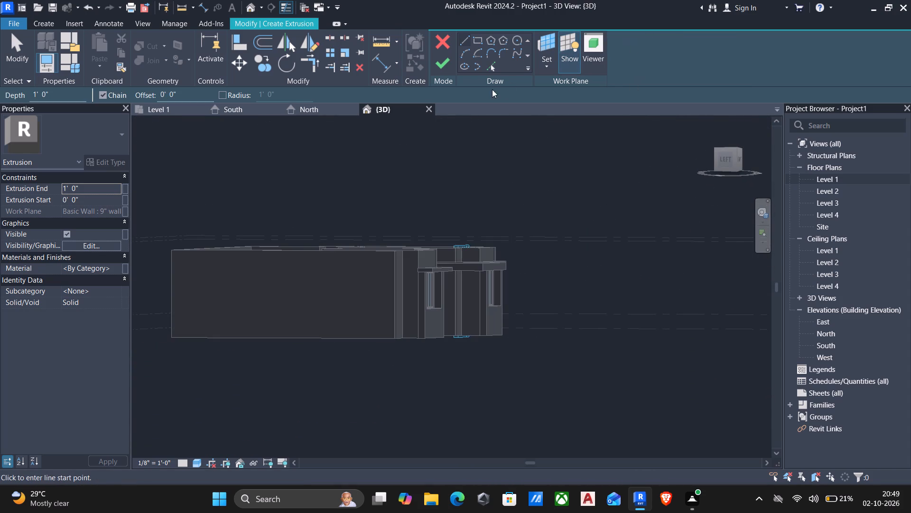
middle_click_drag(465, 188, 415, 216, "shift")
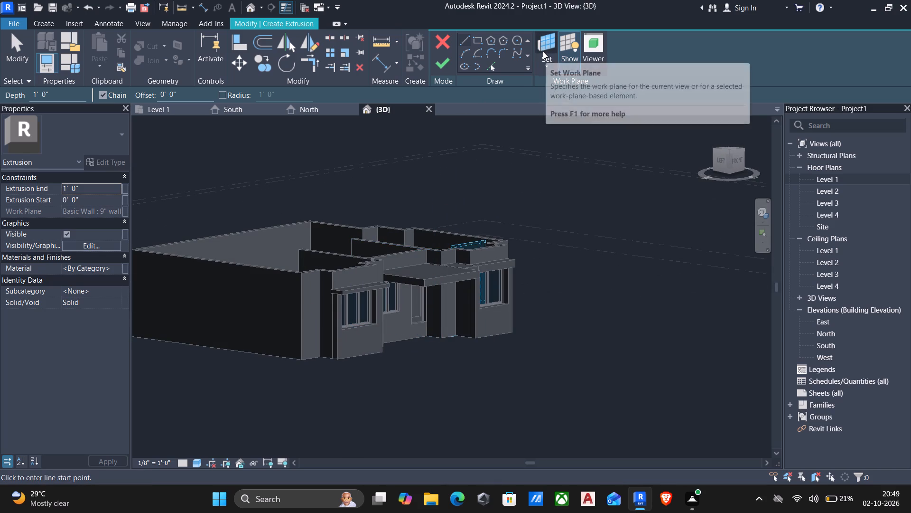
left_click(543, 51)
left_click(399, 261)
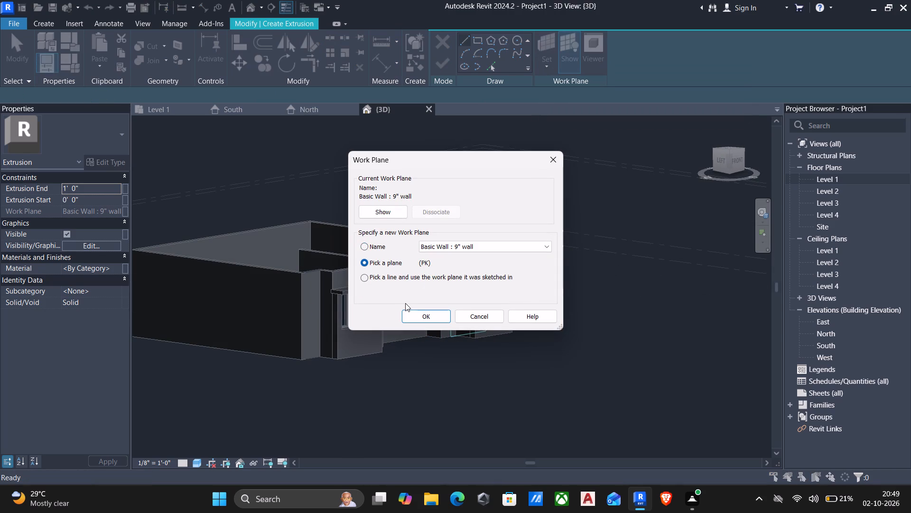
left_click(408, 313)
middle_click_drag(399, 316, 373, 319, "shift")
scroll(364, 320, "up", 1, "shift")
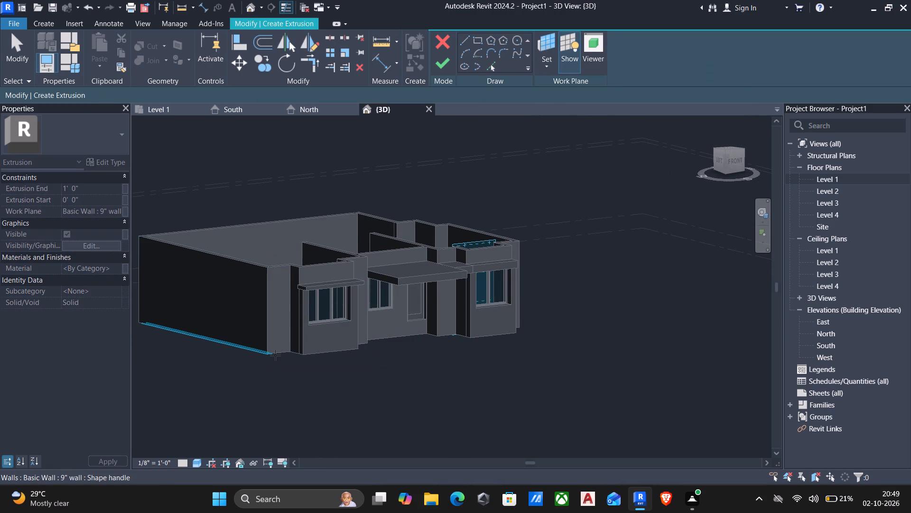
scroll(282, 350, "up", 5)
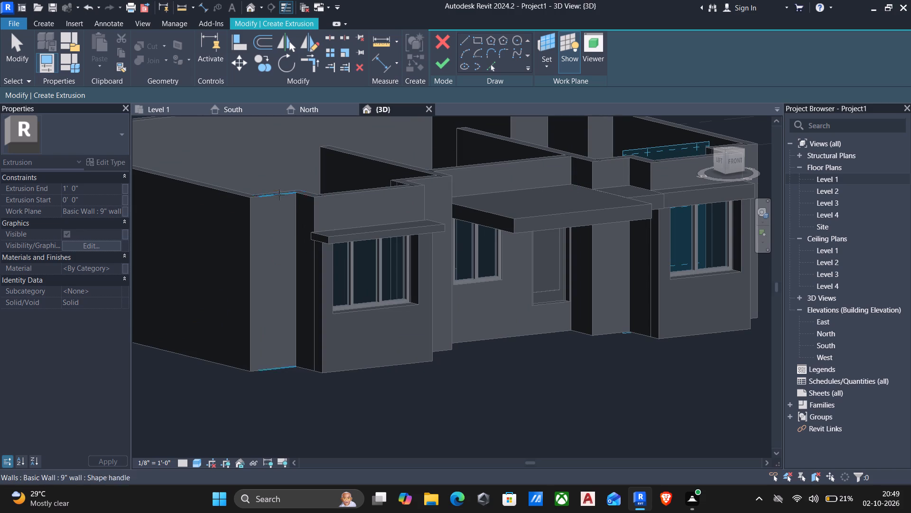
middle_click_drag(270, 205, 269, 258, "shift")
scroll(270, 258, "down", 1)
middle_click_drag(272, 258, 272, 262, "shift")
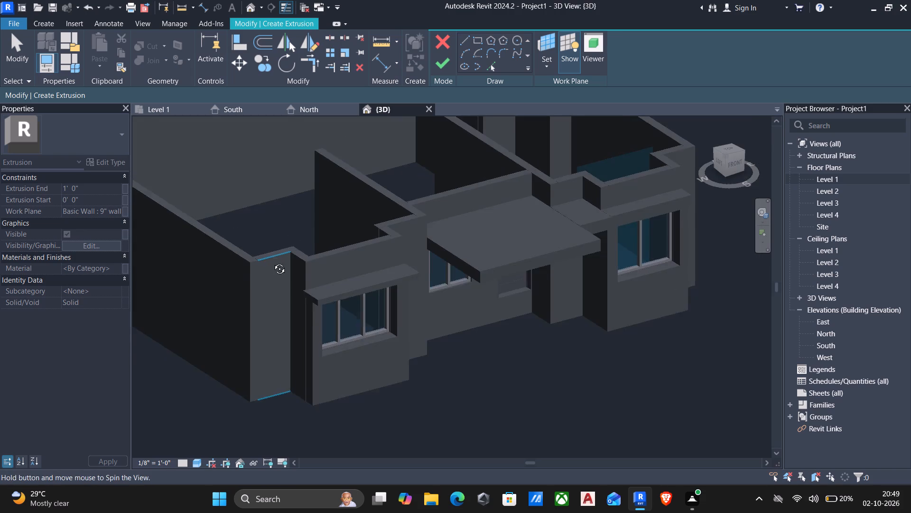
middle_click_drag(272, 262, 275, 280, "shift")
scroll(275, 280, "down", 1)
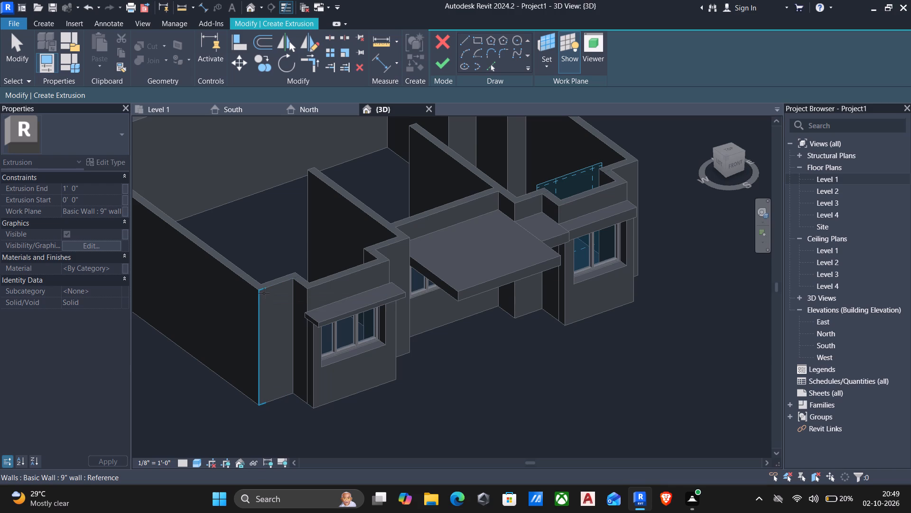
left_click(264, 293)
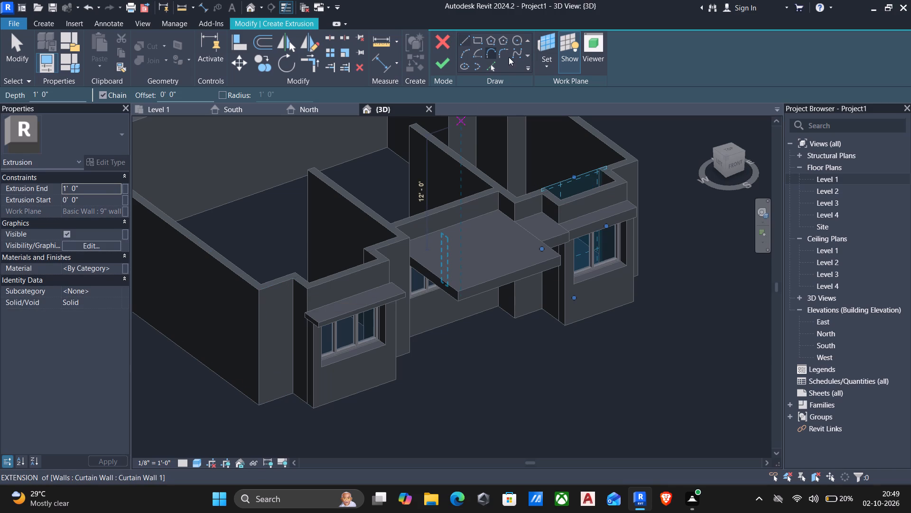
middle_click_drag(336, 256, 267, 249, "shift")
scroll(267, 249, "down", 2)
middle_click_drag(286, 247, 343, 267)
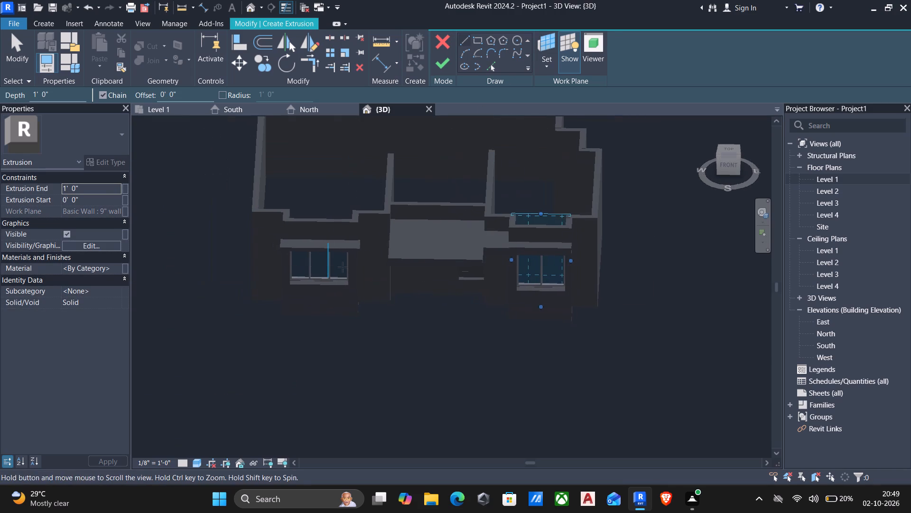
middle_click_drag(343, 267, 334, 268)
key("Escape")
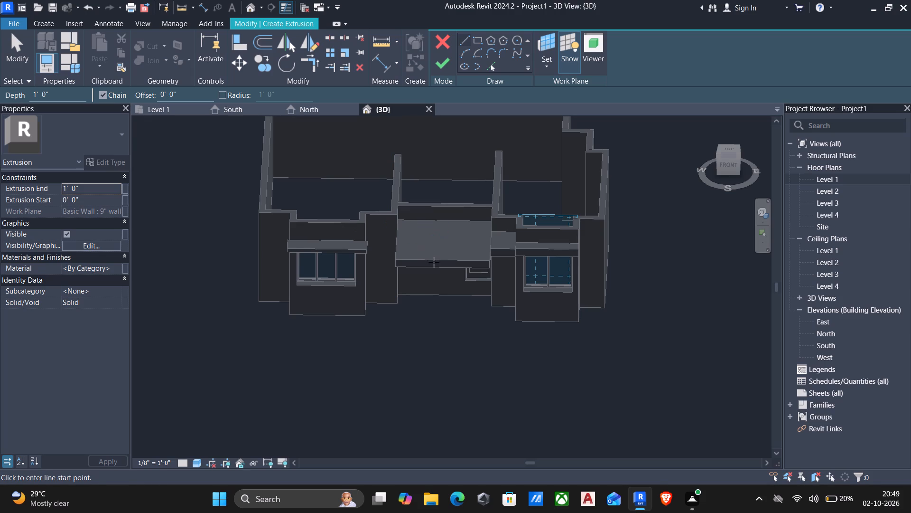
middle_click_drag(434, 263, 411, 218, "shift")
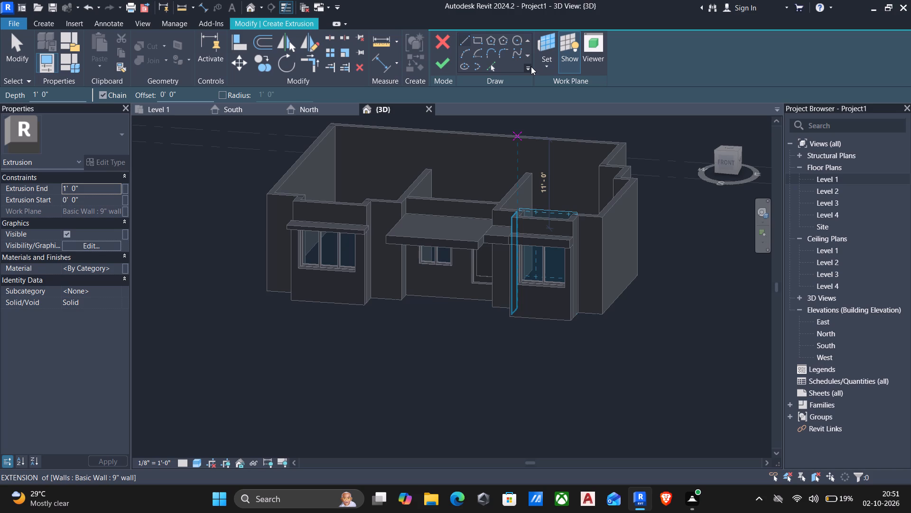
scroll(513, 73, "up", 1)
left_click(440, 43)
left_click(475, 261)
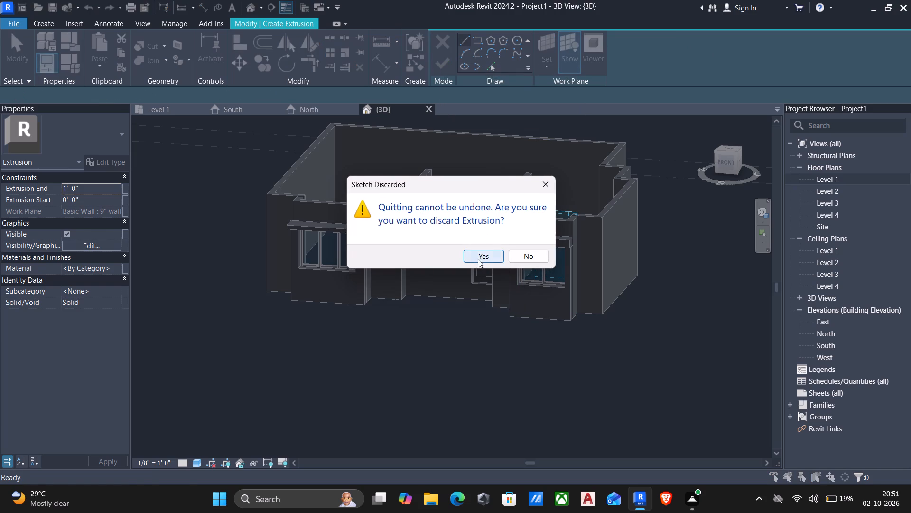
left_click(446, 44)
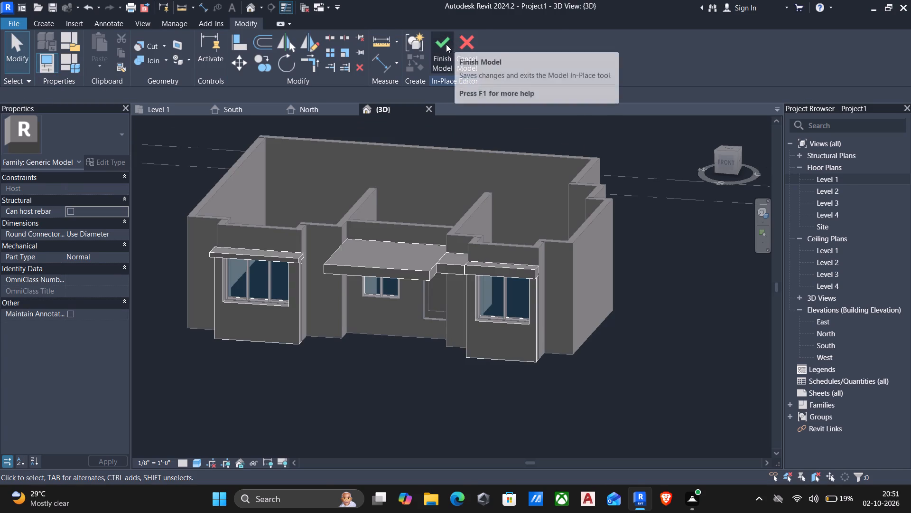
Examine the whole building from several angles, including the front canopies, window surrounds, corner walls and the stepped side wall.
scroll(433, 147, "down", 3)
middle_click_drag(433, 159, 502, 185, "shift")
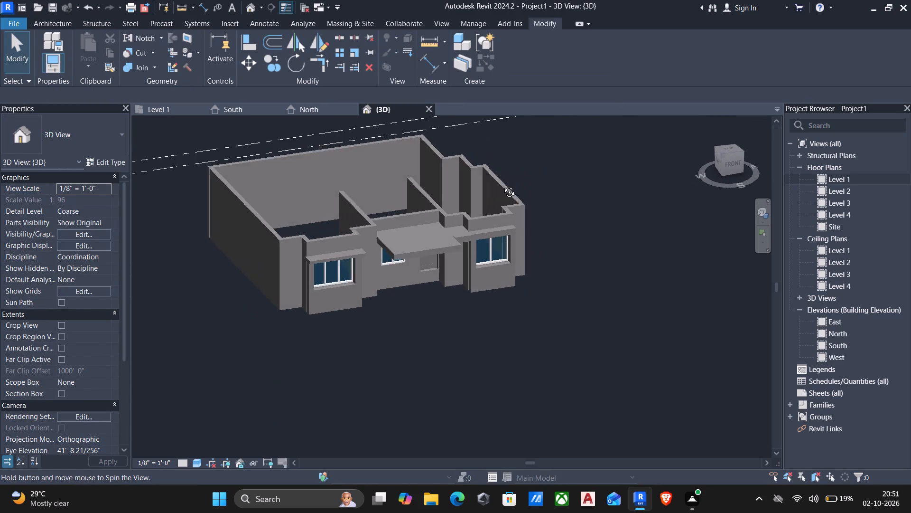
middle_click_drag(502, 185, 412, 218, "shift")
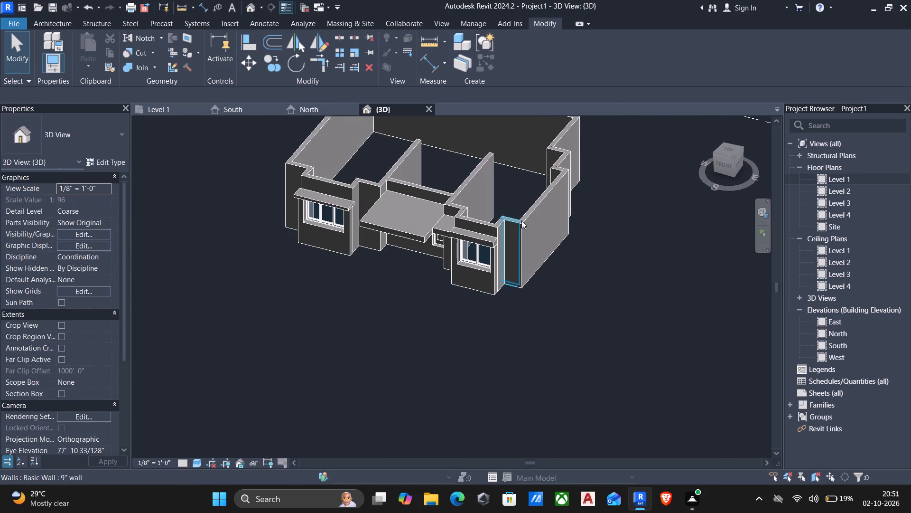
middle_click_drag(522, 223, 507, 246)
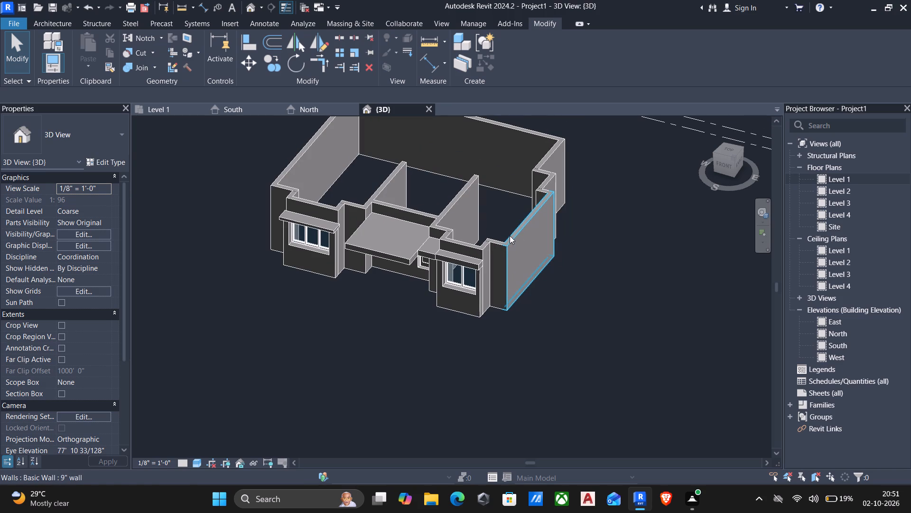
middle_click_drag(479, 224, 520, 217, "shift")
scroll(550, 231, "down", 1)
middle_click_drag(562, 231, 490, 239, "shift")
scroll(434, 186, "up", 3)
middle_click_drag(434, 186, 450, 185)
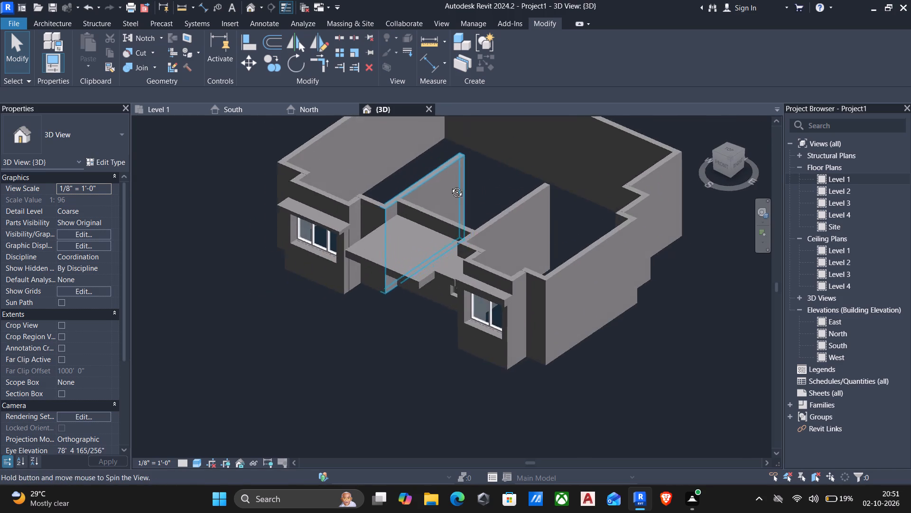
middle_click_drag(450, 185, 470, 183)
scroll(490, 174, "down", 3)
scroll(490, 174, "up", 1)
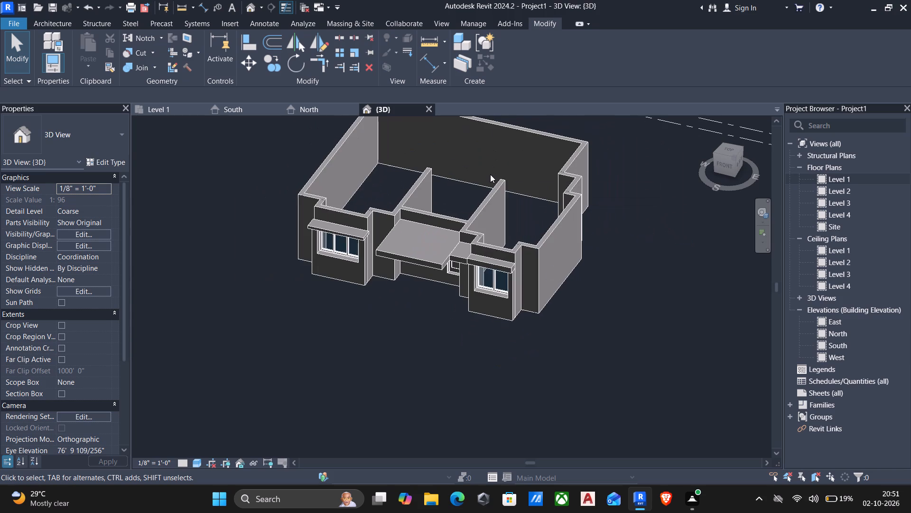
middle_click_drag(490, 174, 458, 181, "shift")
middle_click_drag(463, 178, 500, 194)
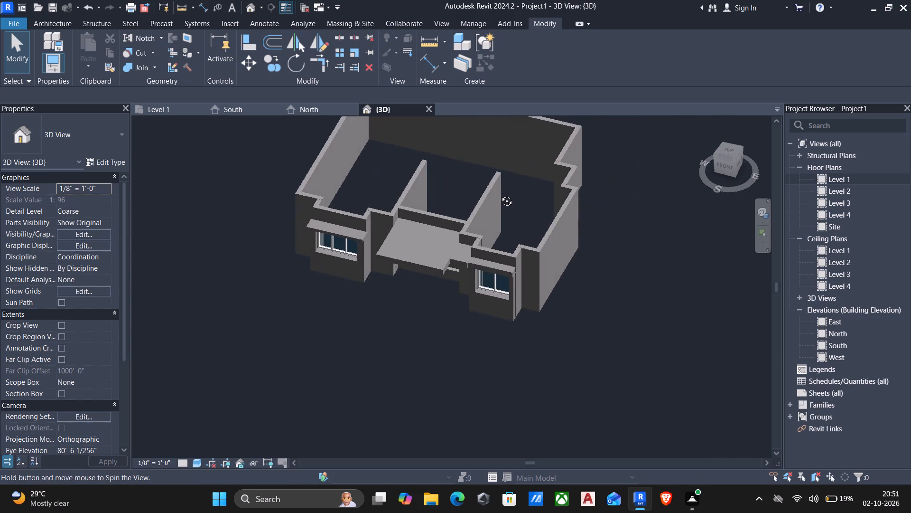
middle_click_drag(500, 194, 506, 177)
middle_click_drag(511, 160, 503, 211)
middle_click_drag(504, 173, 493, 156, "shift")
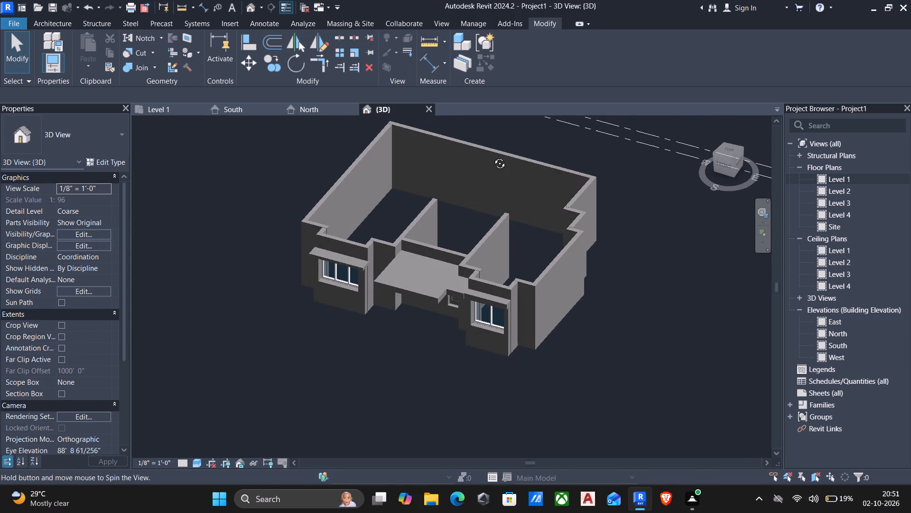
middle_click_drag(493, 156, 509, 151, "shift")
scroll(511, 152, "down", 3)
middle_click_drag(510, 153, 541, 131)
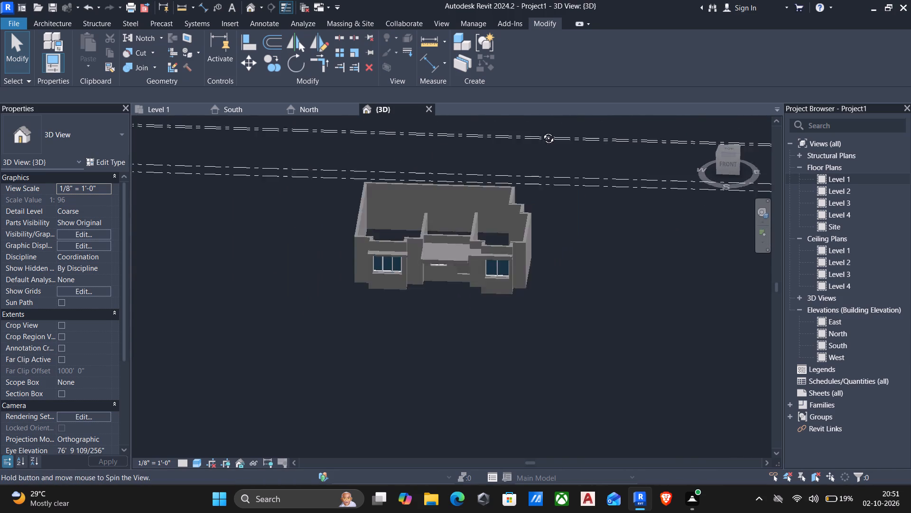
middle_click_drag(541, 131, 468, 132)
scroll(545, 197, "up", 1)
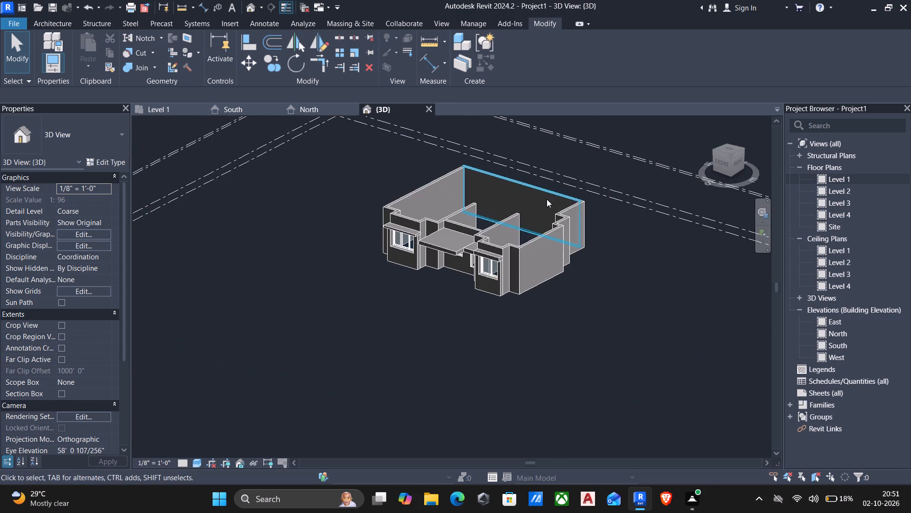
scroll(547, 199, "up", 2)
middle_click_drag(548, 199, 549, 182)
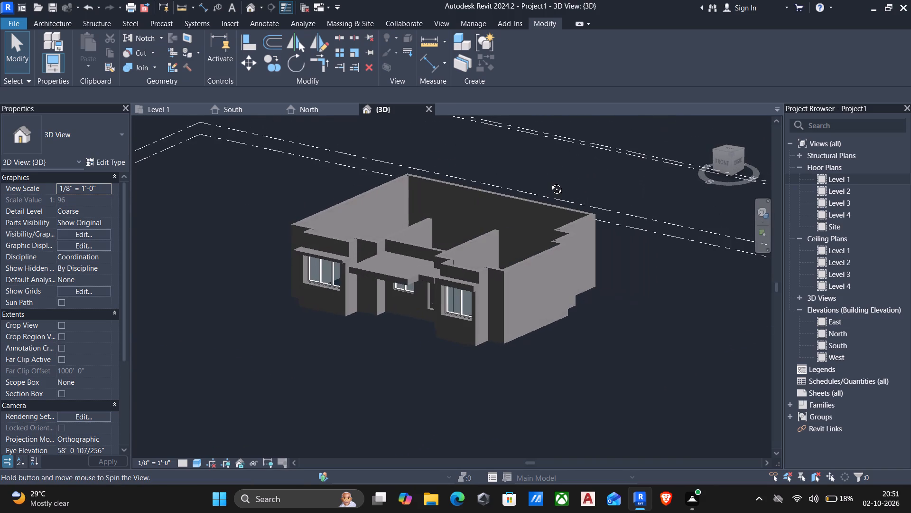
middle_click_drag(549, 182, 549, 206)
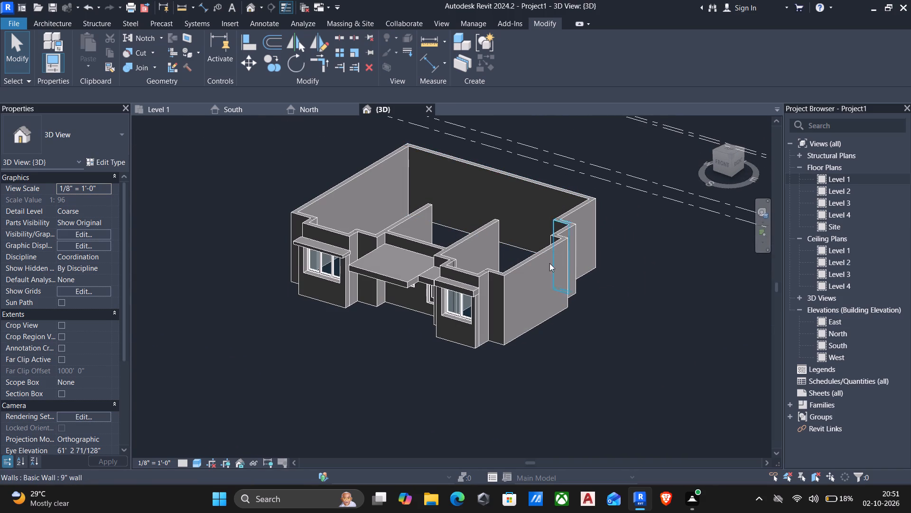
Examine the building's front facade, side walls and open-topped interior from low, side and raised angles.
middle_click_drag(567, 323, 577, 304, "shift")
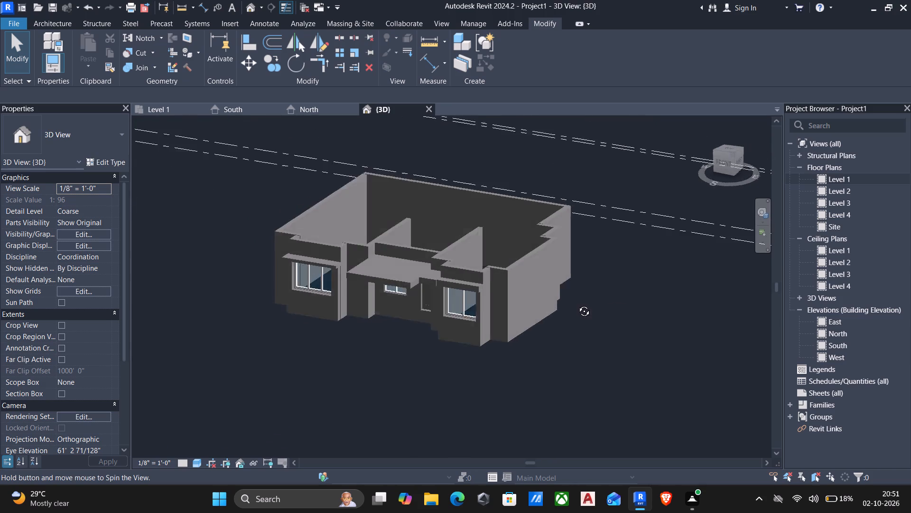
middle_click_drag(577, 304, 612, 245, "shift")
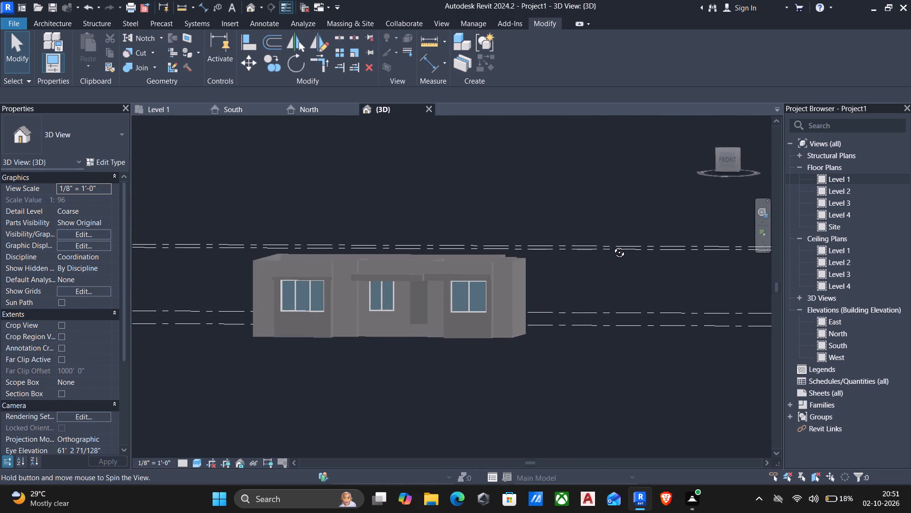
middle_click_drag(612, 245, 651, 294, "shift")
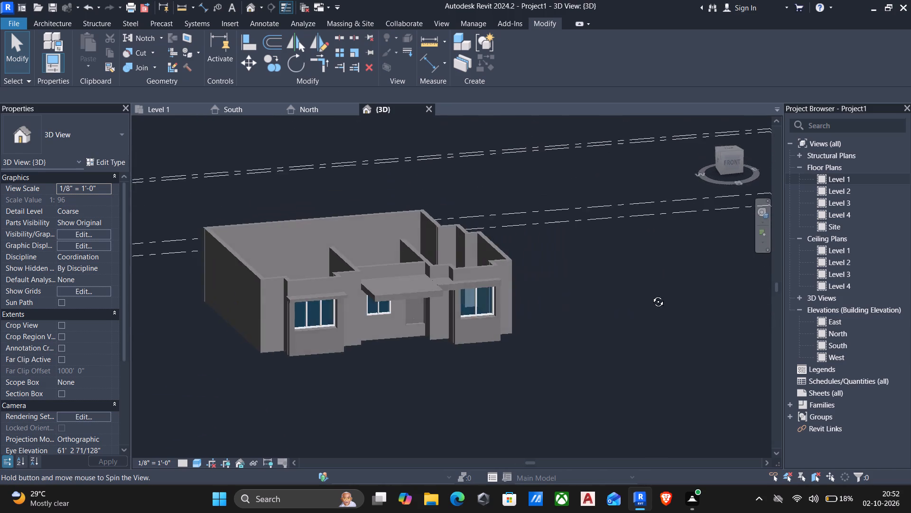
middle_click_drag(651, 294, 599, 221, "shift")
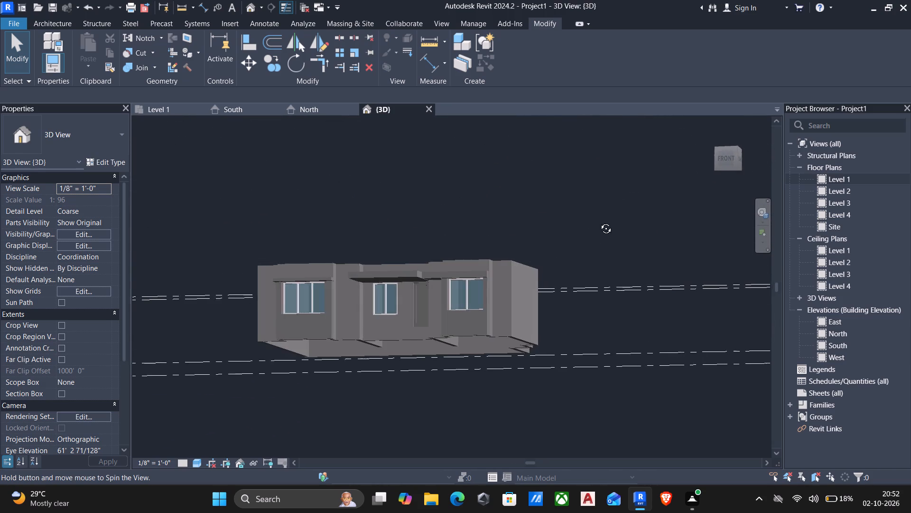
middle_click_drag(599, 221, 511, 262, "shift")
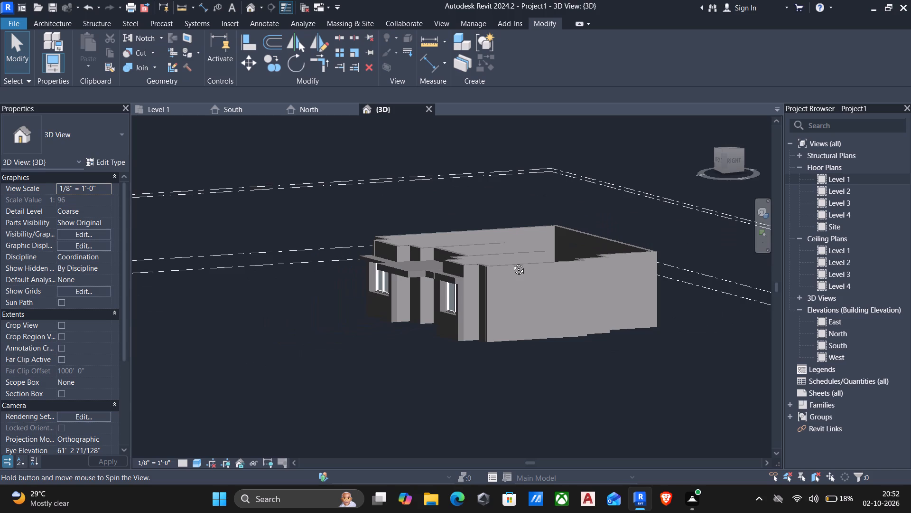
middle_click_drag(511, 262, 565, 371, "shift")
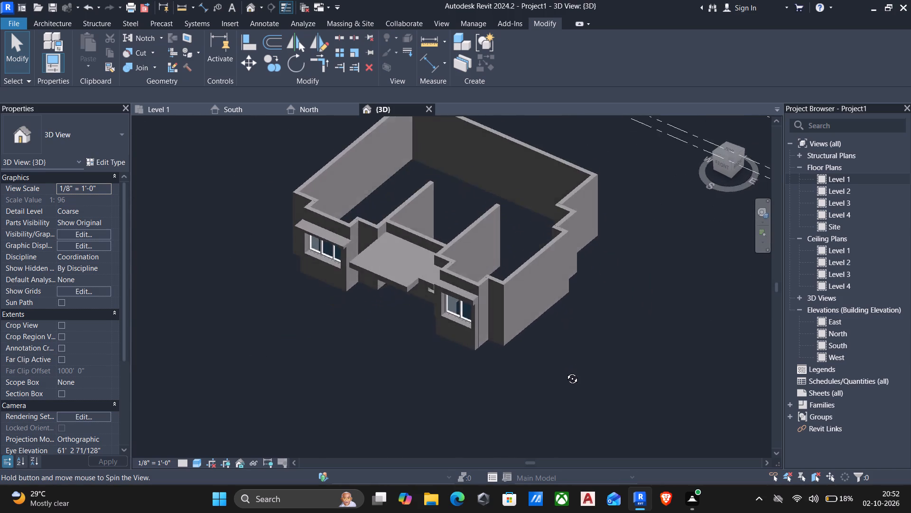
middle_click_drag(565, 371, 534, 409, "shift")
scroll(585, 360, "up", 1)
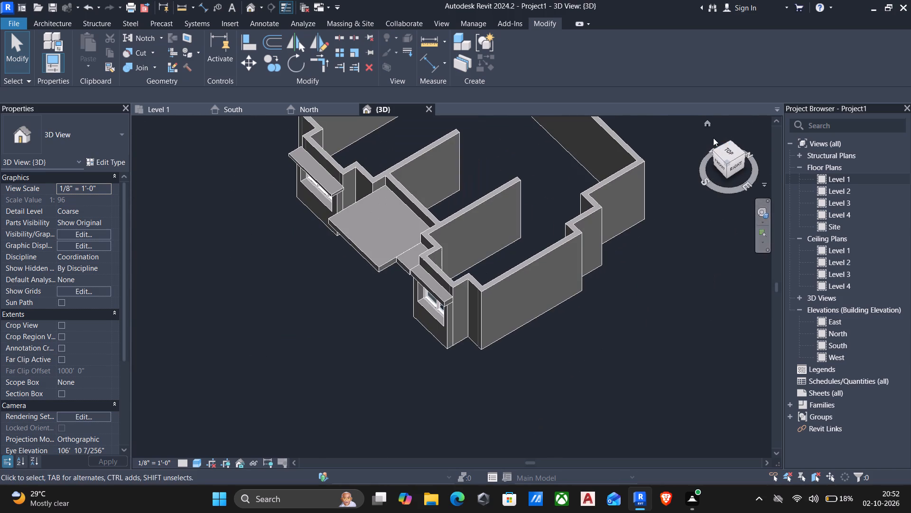
From the top view of the building, start a Roof by Footprint and move it to Level 2.
left_click(726, 149)
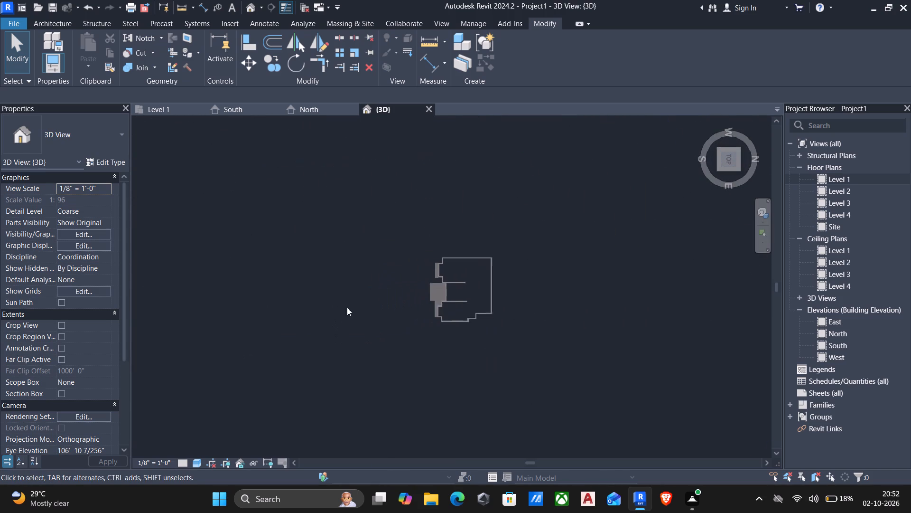
scroll(431, 270, "up", 5)
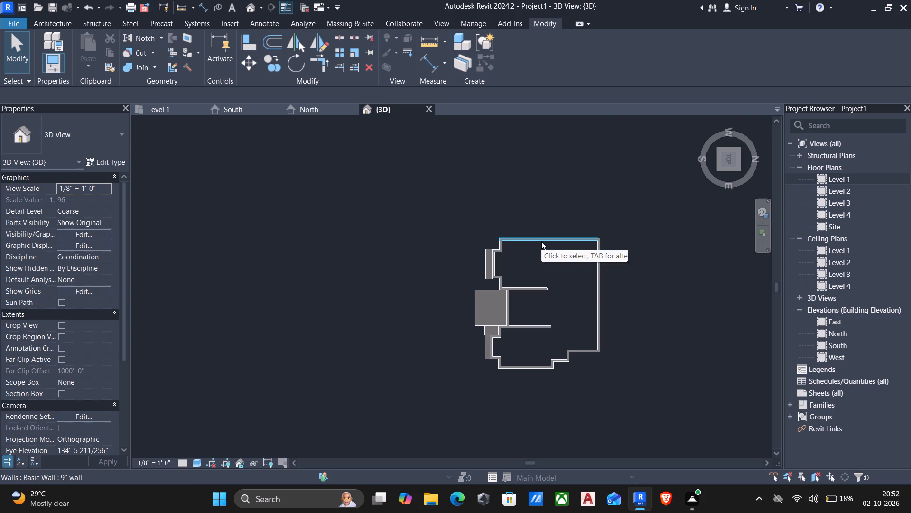
scroll(541, 241, "up", 4)
scroll(317, 144, "down", 3)
middle_click_drag(374, 177, 350, 172)
middle_click_drag(395, 192, 387, 185)
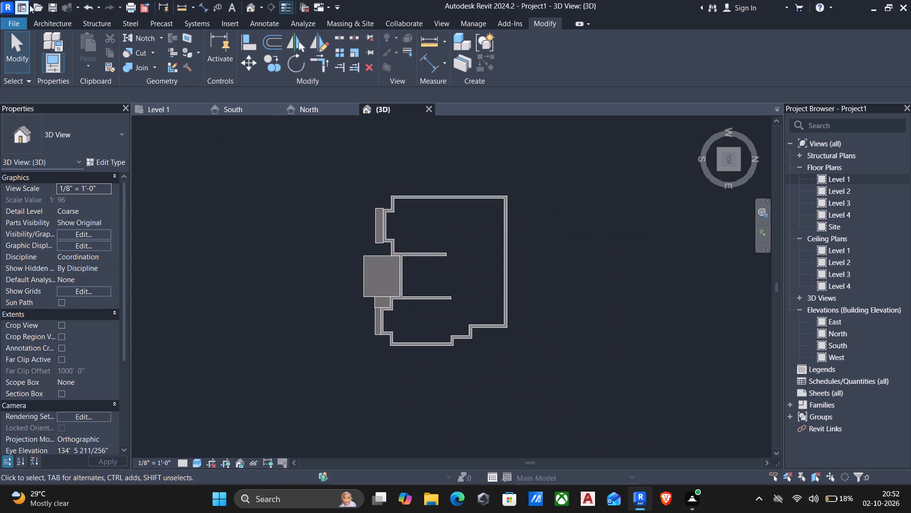
left_click(56, 24)
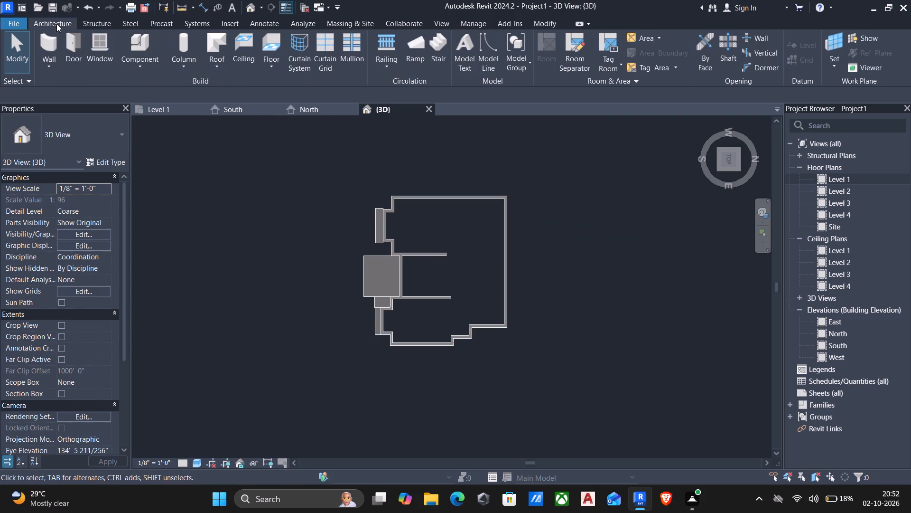
left_click(53, 66)
left_click(53, 66)
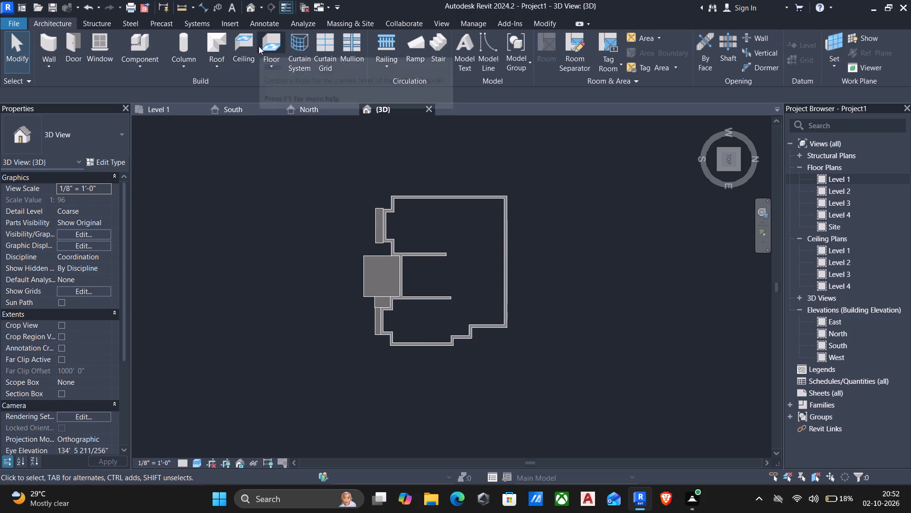
left_click(214, 67)
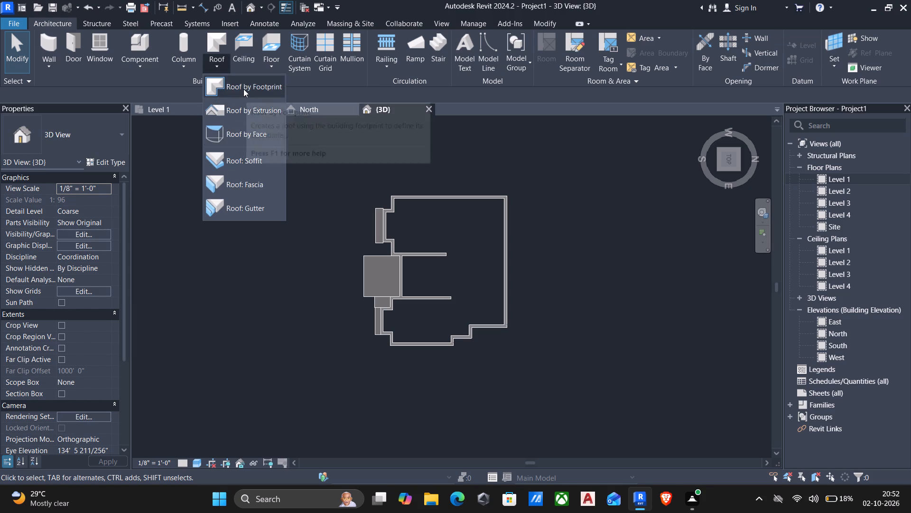
left_click(243, 89)
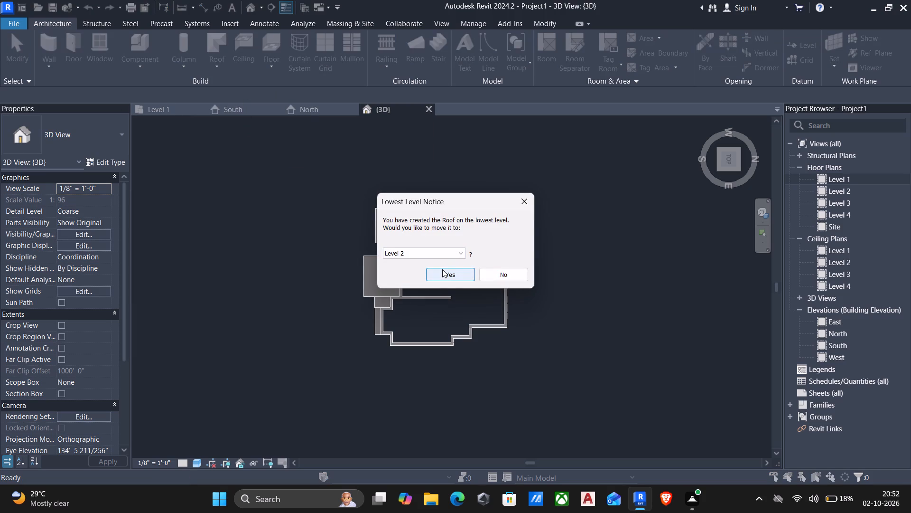
left_click(442, 269)
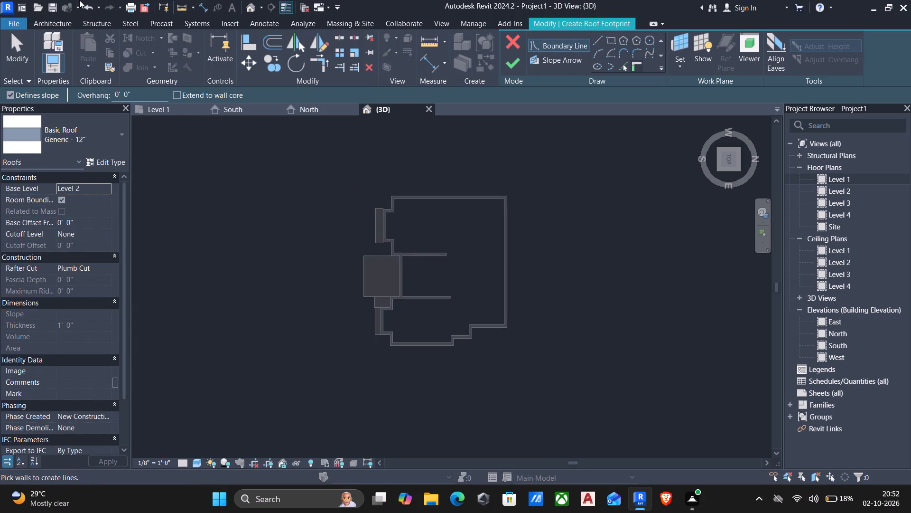
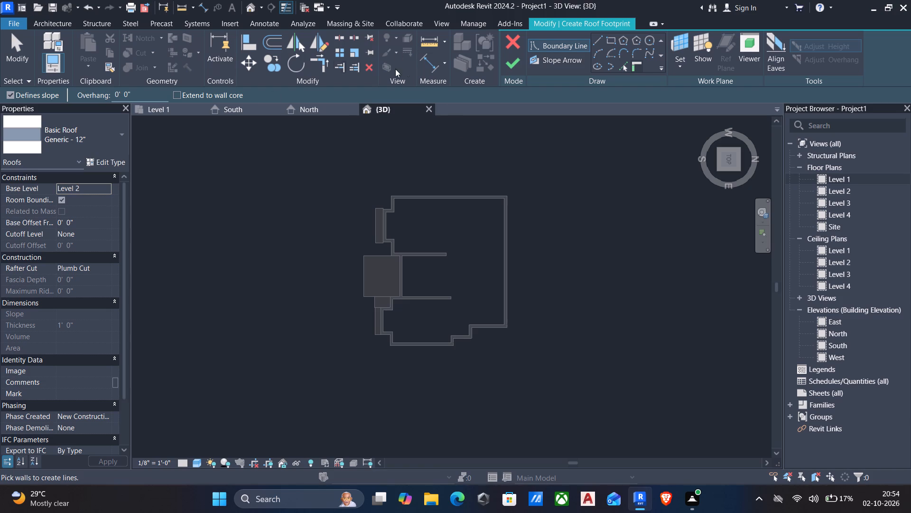
Pick the outer faces of the long west and north walls as slope-defining roof boundary lines.
left_click(593, 44)
scroll(401, 212, "up", 10)
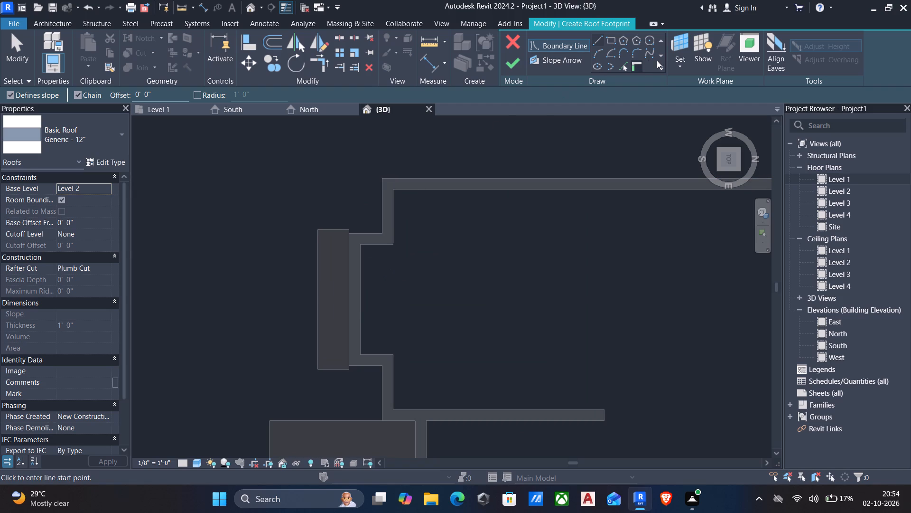
left_click(619, 61)
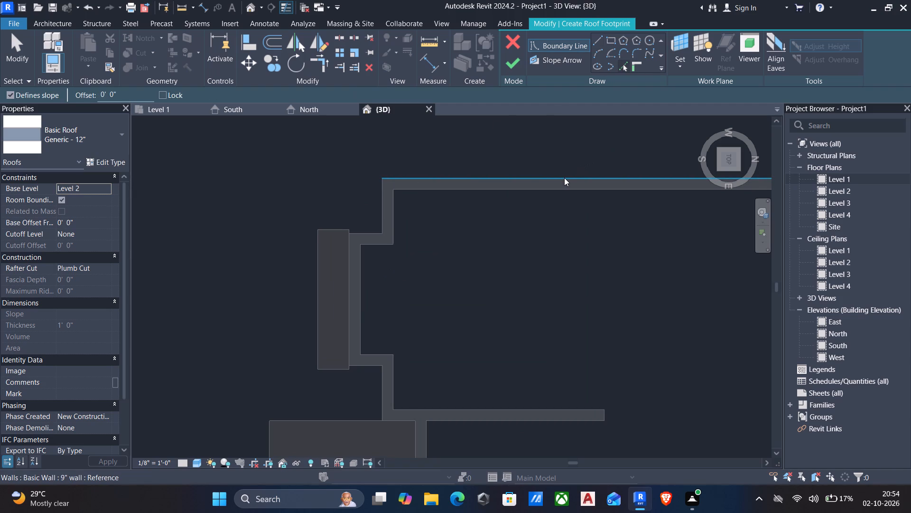
left_click(564, 177)
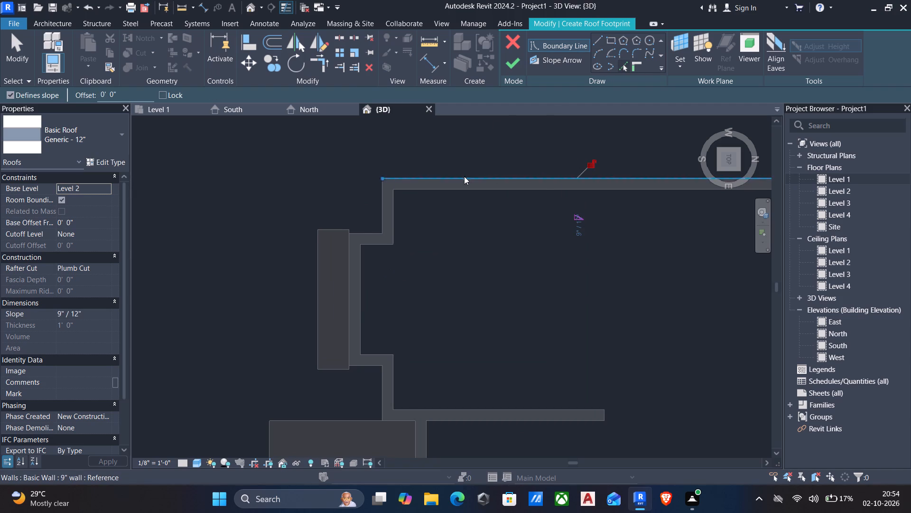
scroll(464, 177, "down", 3)
middle_click_drag(473, 193, 357, 213)
scroll(357, 213, "down", 2)
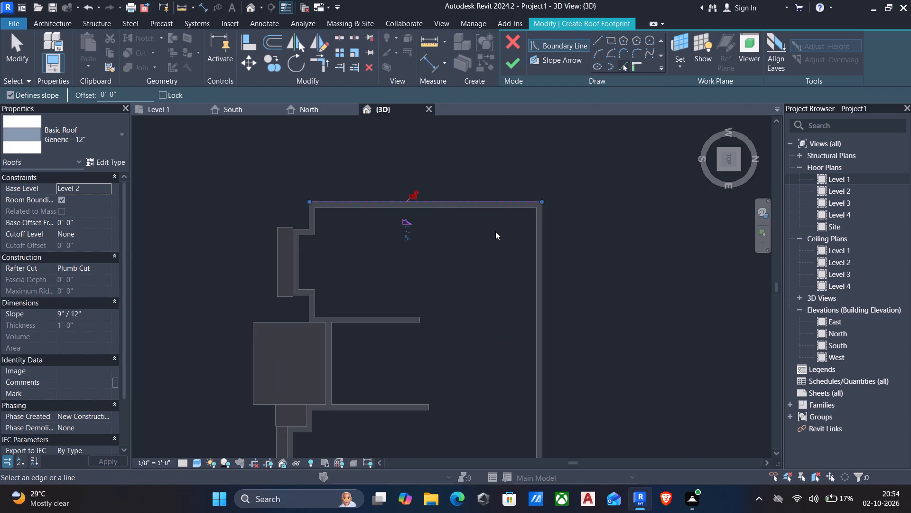
key("Escape")
left_click(539, 245)
Add slope-defining roof boundary lines along both outer faces of the first jog at the north-east corner.
scroll(494, 233, "down", 4)
middle_click_drag(493, 237, 491, 211)
middle_click_drag(493, 240, 488, 218)
left_click(496, 320)
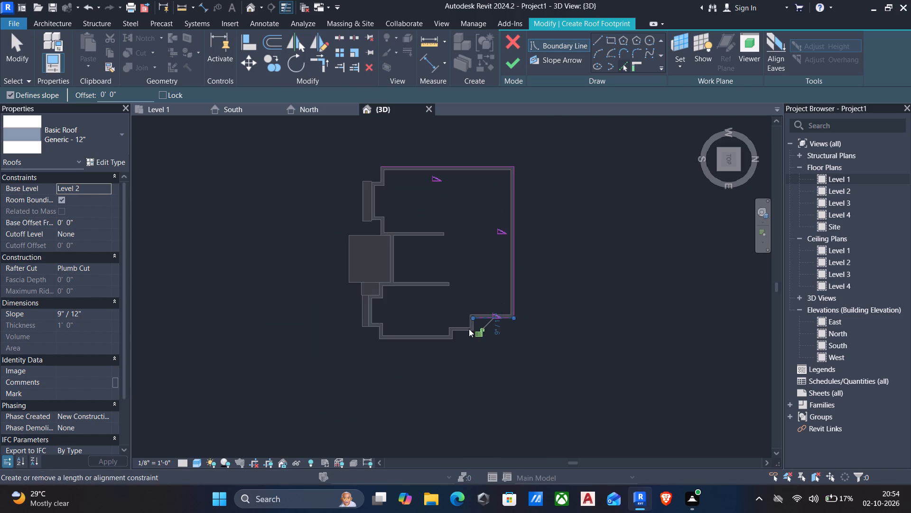
scroll(474, 323, "up", 5)
left_click(472, 326)
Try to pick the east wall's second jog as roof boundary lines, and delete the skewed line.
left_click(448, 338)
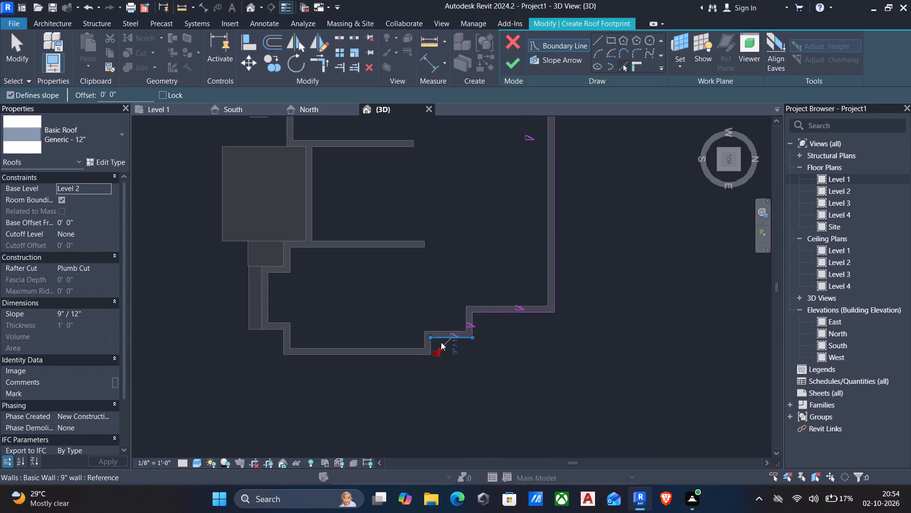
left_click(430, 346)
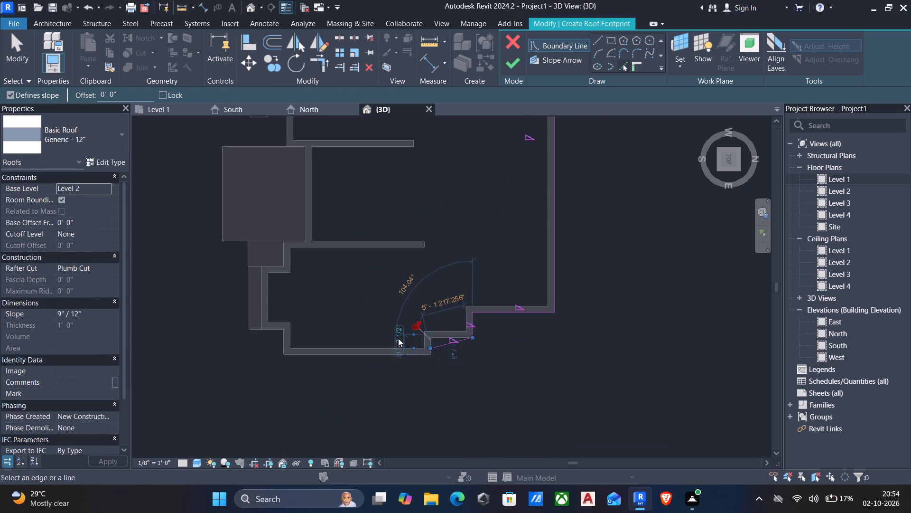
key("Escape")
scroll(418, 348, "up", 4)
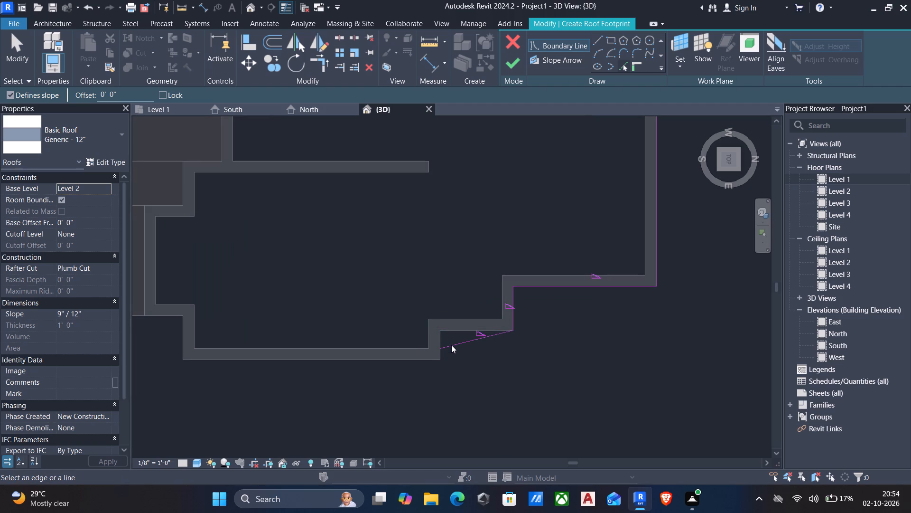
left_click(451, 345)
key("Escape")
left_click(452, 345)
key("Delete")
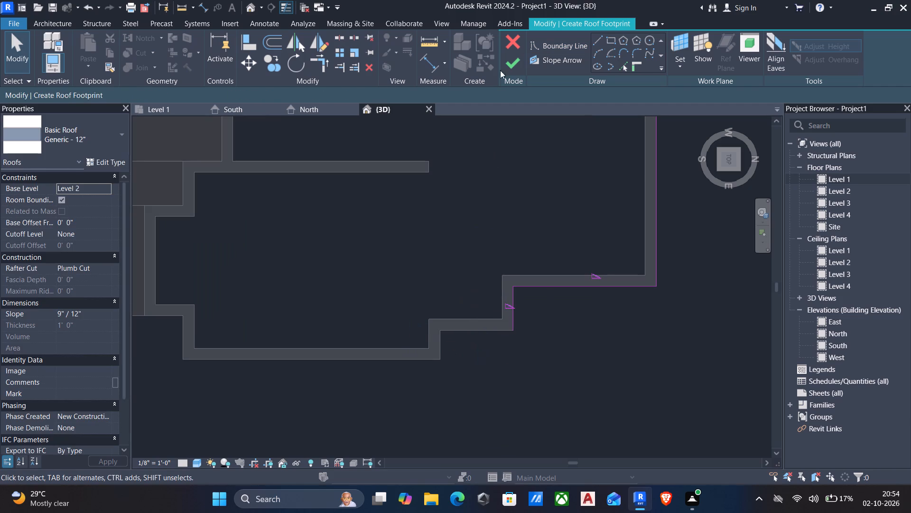
Pick both outer faces of the second jog and the long east wall face as roof boundary lines.
scroll(578, 61, "up", 1)
left_click(624, 66)
left_click(464, 326)
left_click(440, 347)
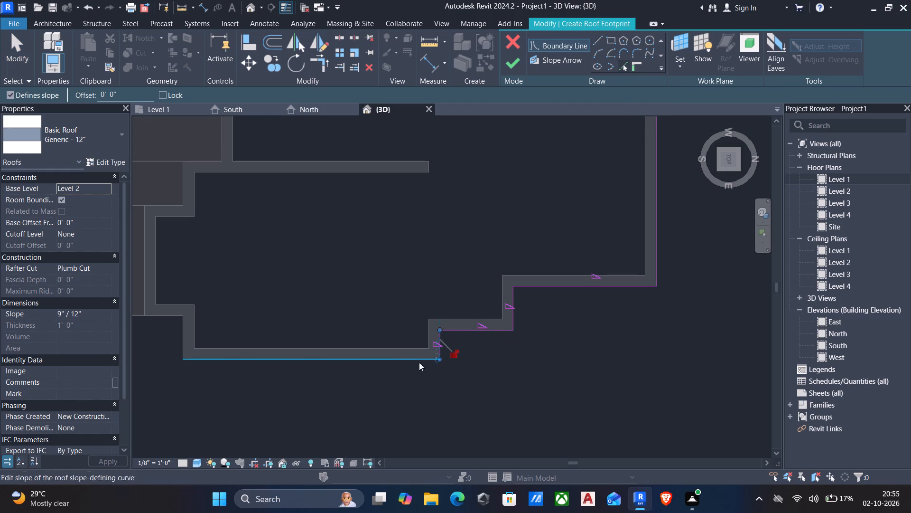
left_click(400, 361)
Pick the short south wall face at the south-east corner and the three outer faces of the adjoining bay as roof boundary lines.
scroll(369, 334, "down", 4)
middle_click_drag(366, 332, 438, 307)
scroll(314, 315, "up", 6)
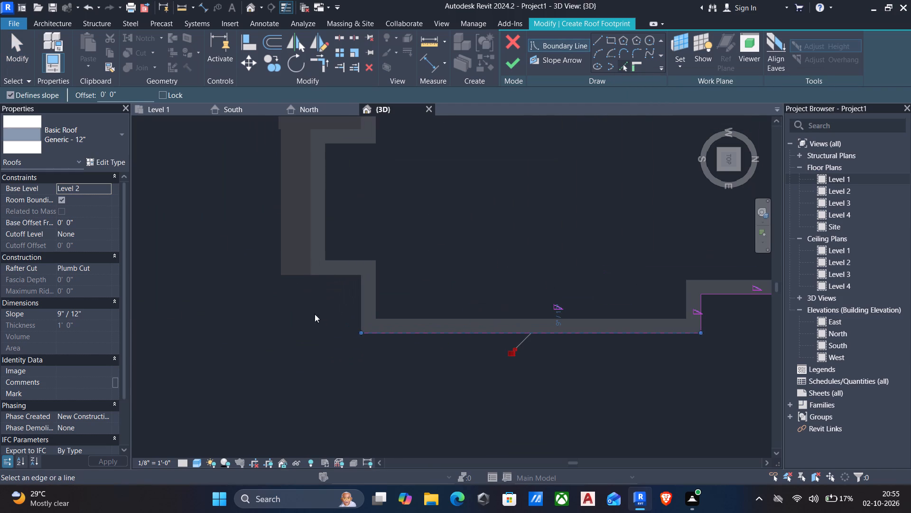
left_click(357, 305)
left_click(331, 277)
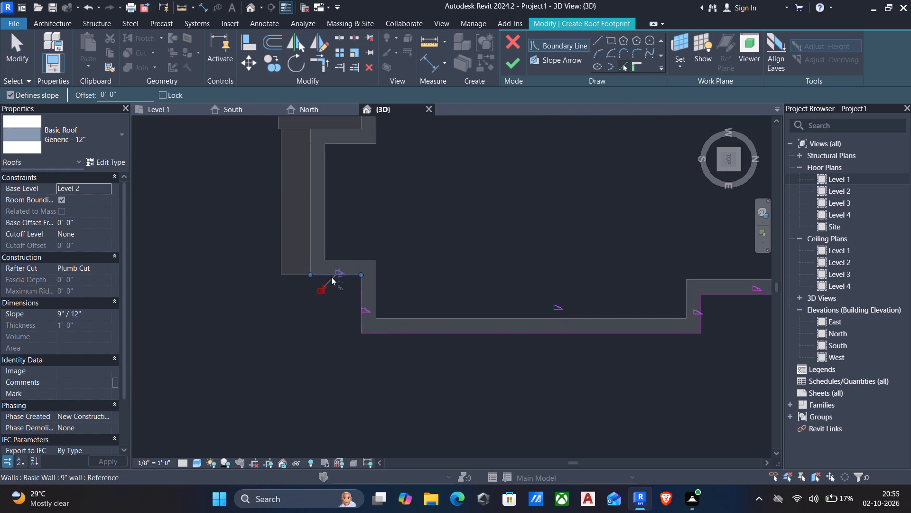
left_click(310, 253)
scroll(310, 253, "down", 3)
middle_click_drag(309, 256, 295, 313)
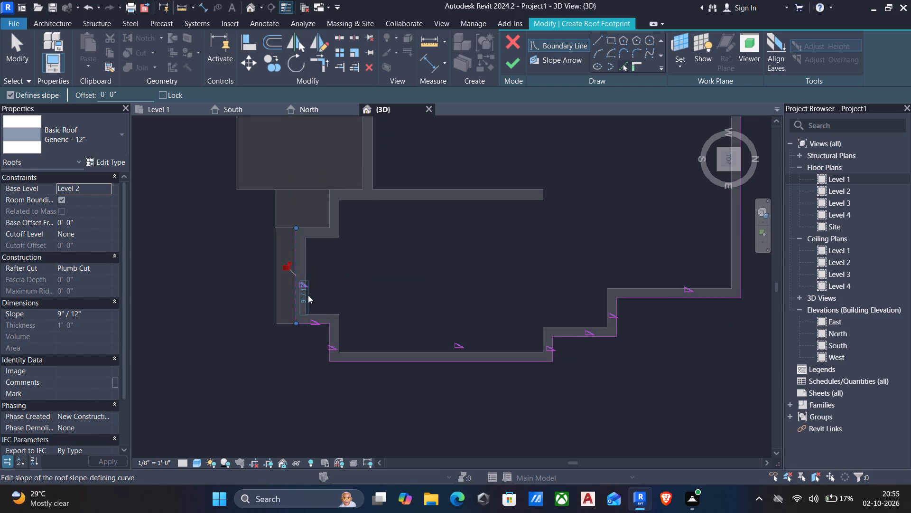
left_click(309, 293)
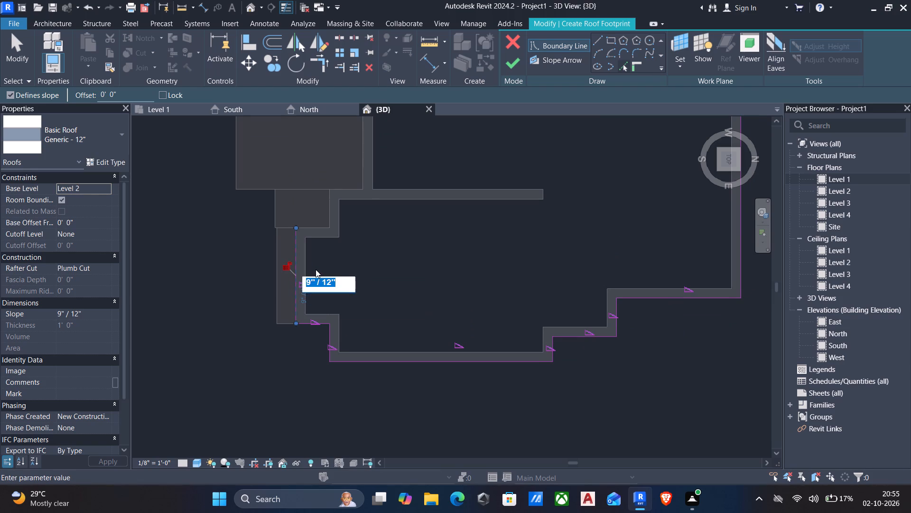
key("Escape")
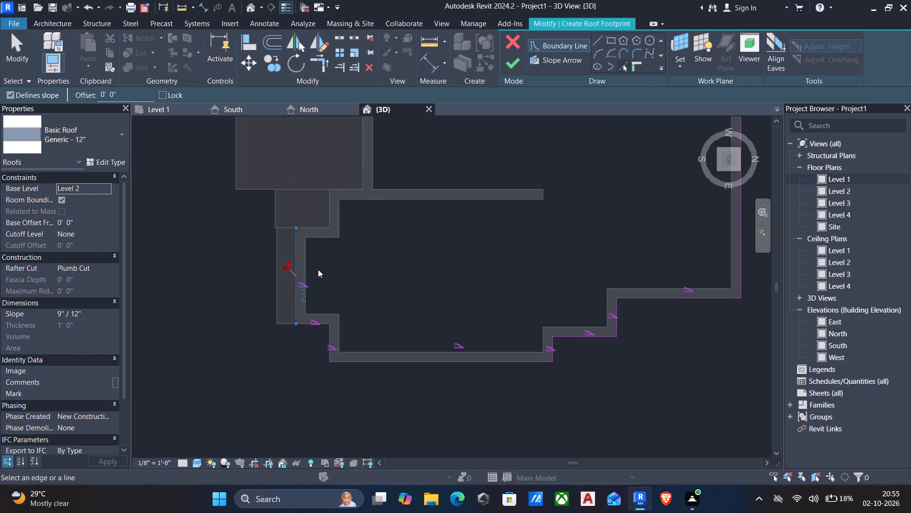
left_click(315, 225)
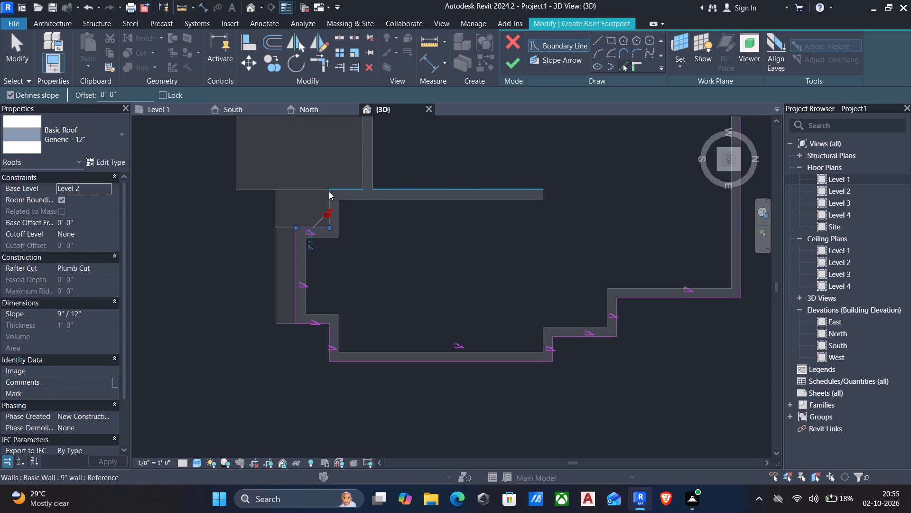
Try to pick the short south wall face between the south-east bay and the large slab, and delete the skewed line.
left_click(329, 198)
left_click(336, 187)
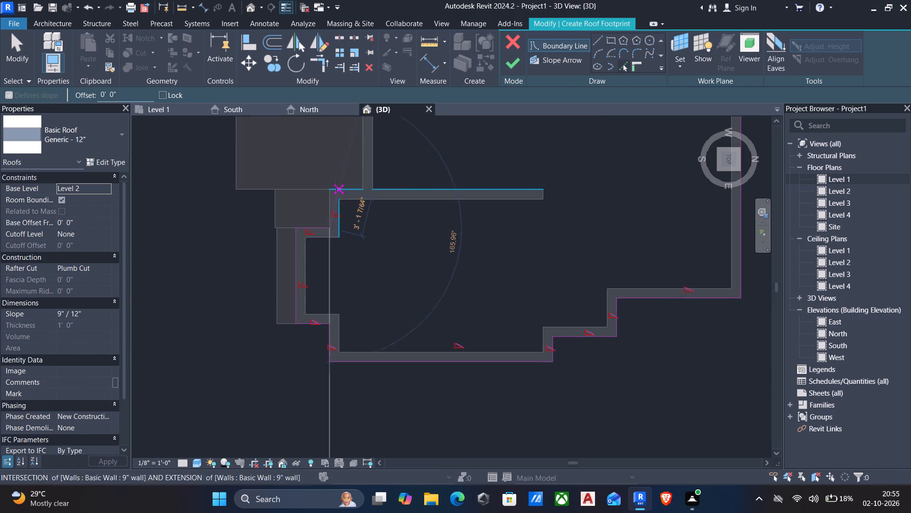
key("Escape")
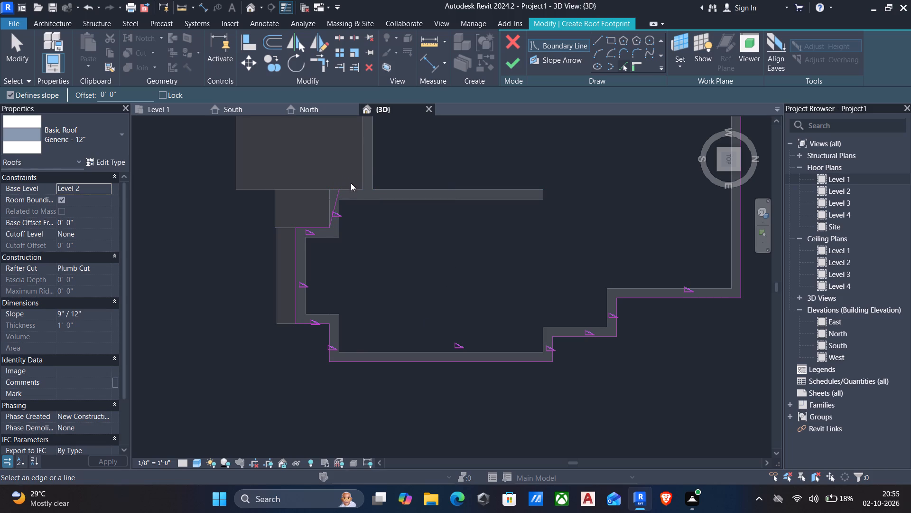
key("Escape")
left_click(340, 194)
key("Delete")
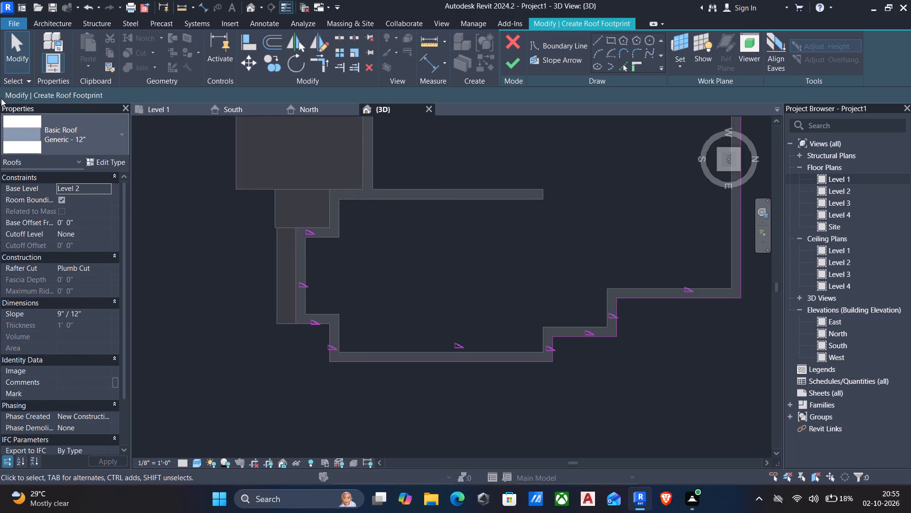
Pick the short south wall face above the south-east bay and the slab-side face of the adjoining partition as roof boundary lines.
left_click(228, 164)
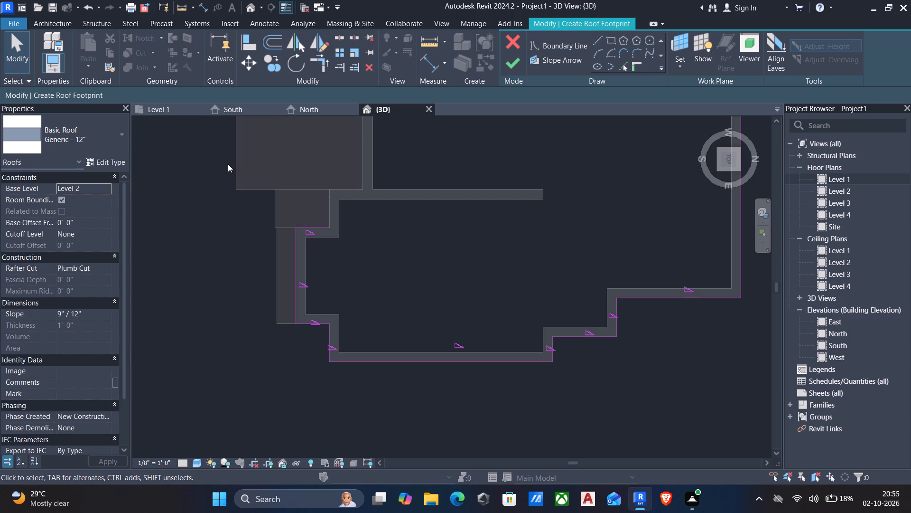
middle_click_drag(442, 324, 441, 369)
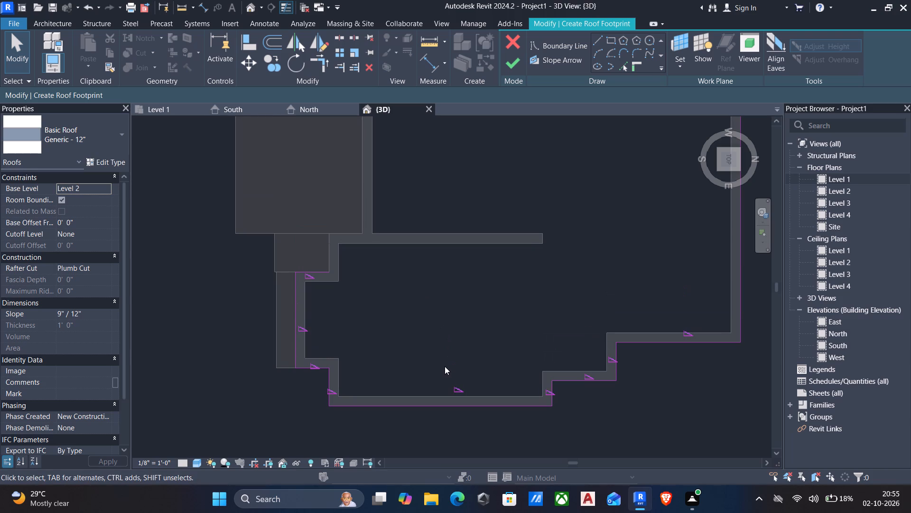
left_click(620, 64)
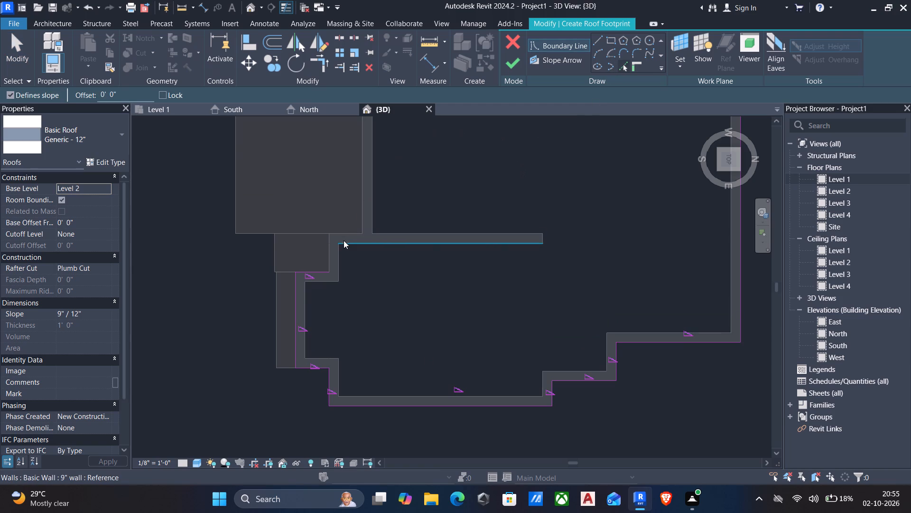
left_click(331, 254)
left_click(338, 230)
scroll(346, 200, "down", 1)
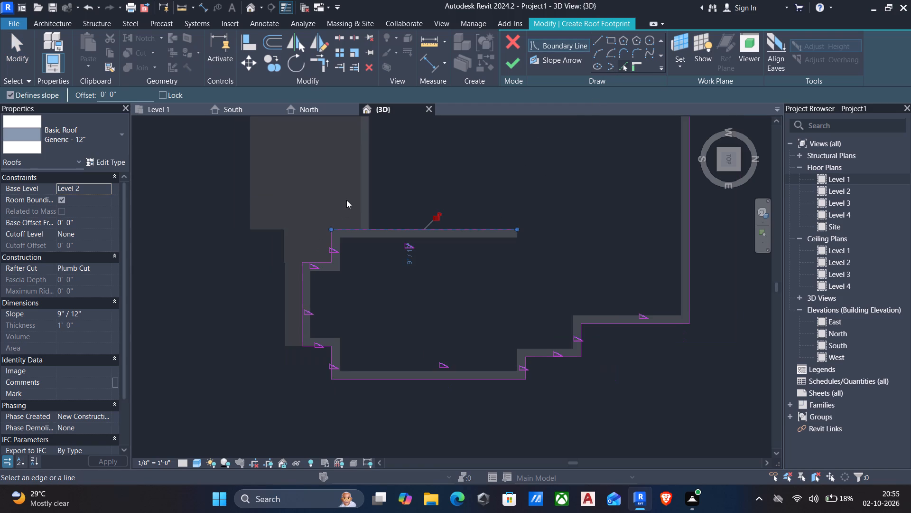
middle_click_drag(346, 200, 350, 209)
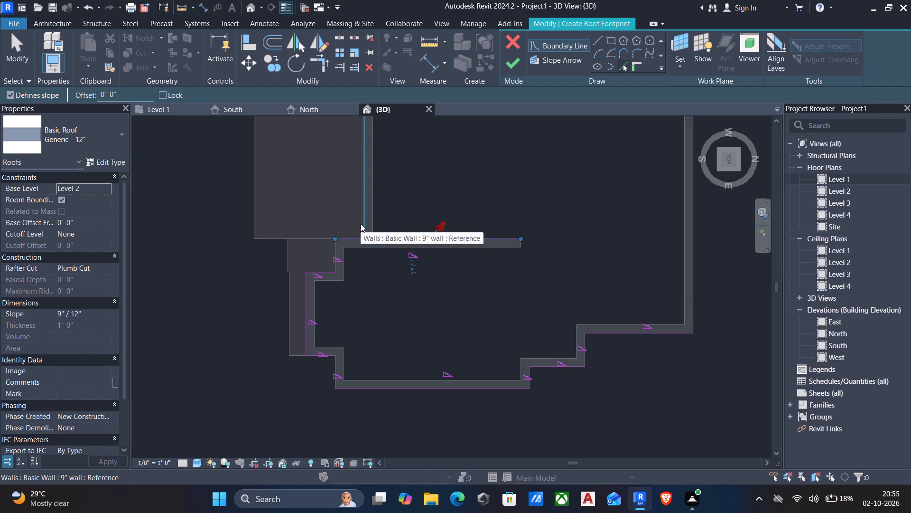
key("Escape")
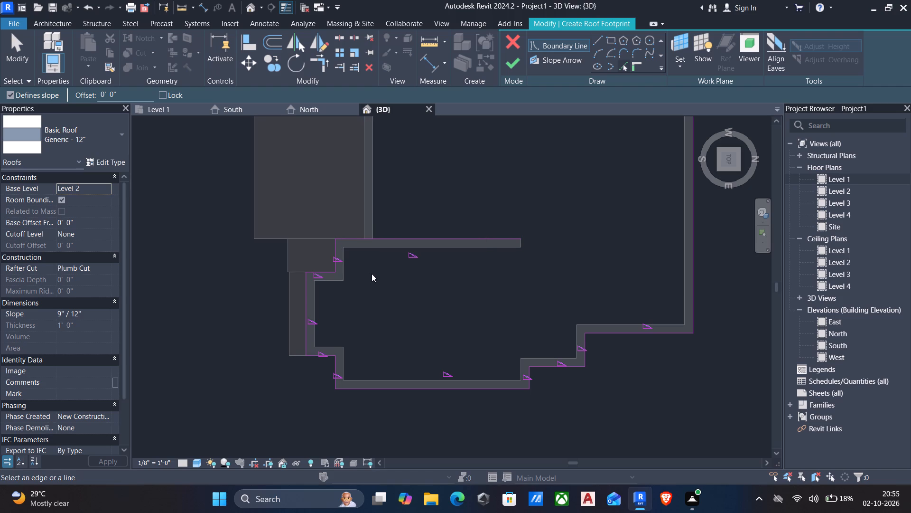
Pick the recessed wall behind the large slab, the west partition's slab-side face and the adjoining short south wall as roof boundary lines.
middle_click_drag(381, 230, 368, 268)
scroll(368, 268, "down", 3)
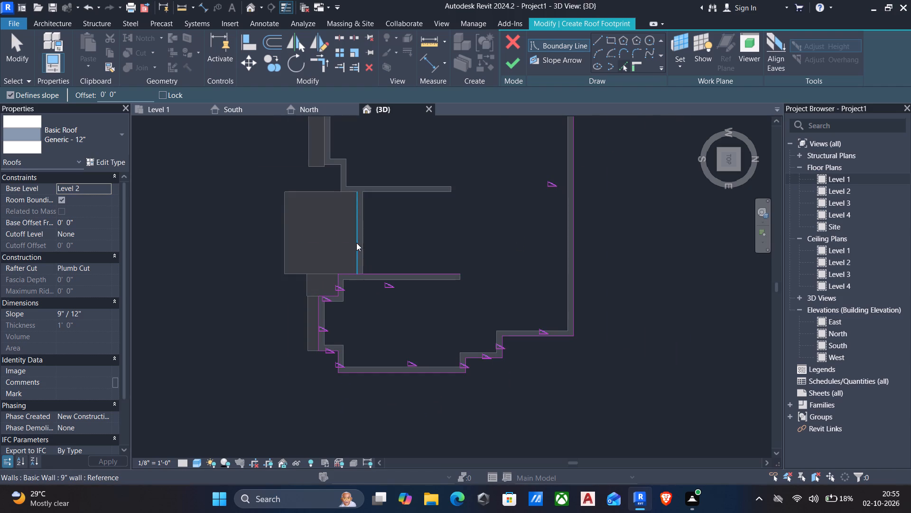
left_click(622, 66)
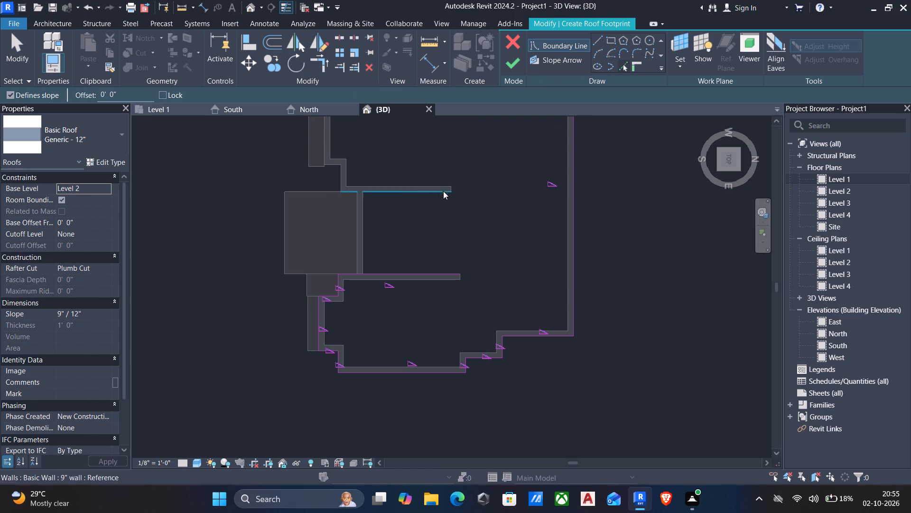
left_click(355, 263)
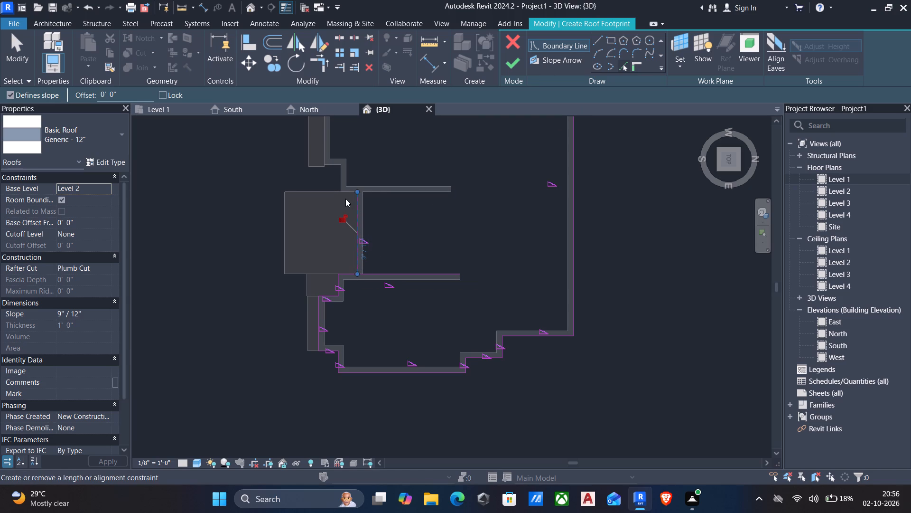
left_click(345, 195)
left_click(342, 176)
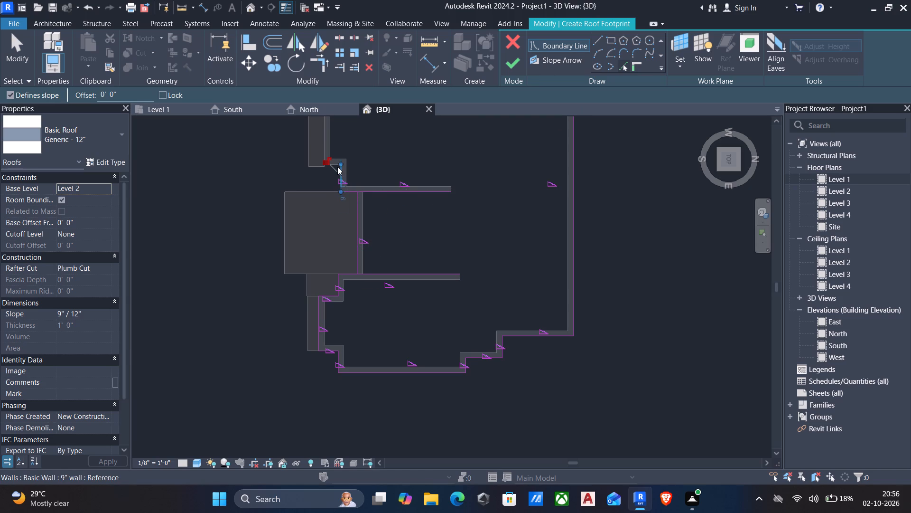
Pick the three outer faces of the south-west bay and the short wall reaching the west wall as roof boundary lines.
middle_click_drag(330, 193, 332, 220)
key("Escape")
scroll(332, 205, "up", 4)
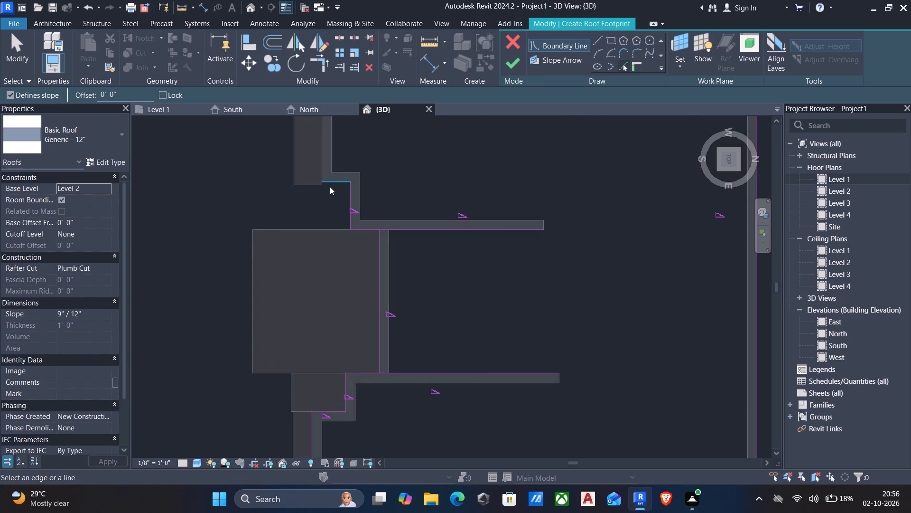
left_click(330, 187)
middle_click_drag(330, 216, 328, 308)
left_click(322, 249)
middle_click_drag(323, 237, 315, 341)
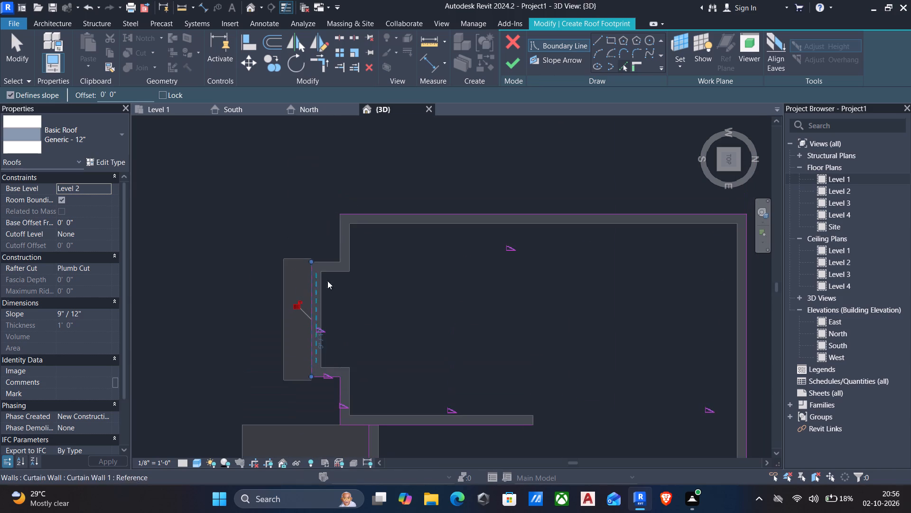
scroll(330, 265, "up", 4)
left_click(330, 265)
left_click(343, 226)
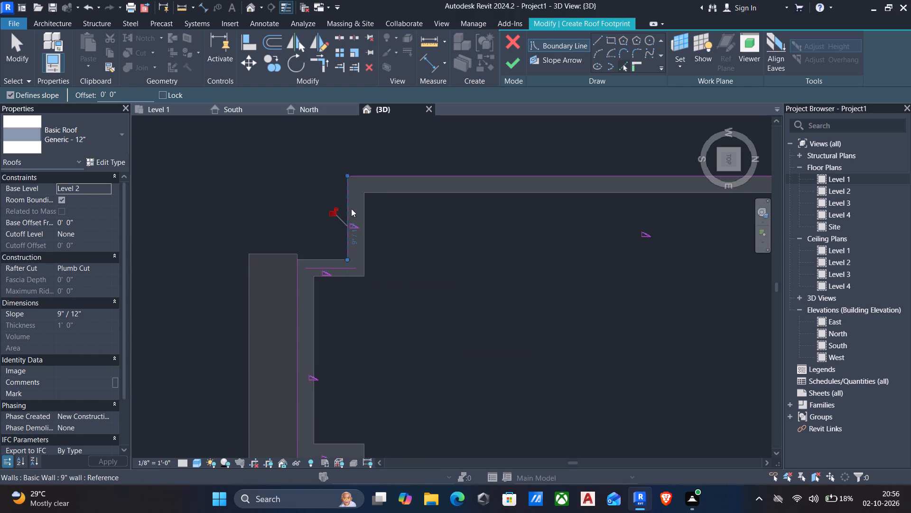
scroll(431, 242, "down", 5)
middle_click_drag(443, 264, 460, 203)
scroll(460, 202, "up", 1)
scroll(475, 250, "down", 2)
key("Escape")
middle_click_drag(481, 268, 457, 185)
key("Escape")
Trim the roof boundary lines of the recessed wall behind the large slab and the west partition to a corner.
type("tr")
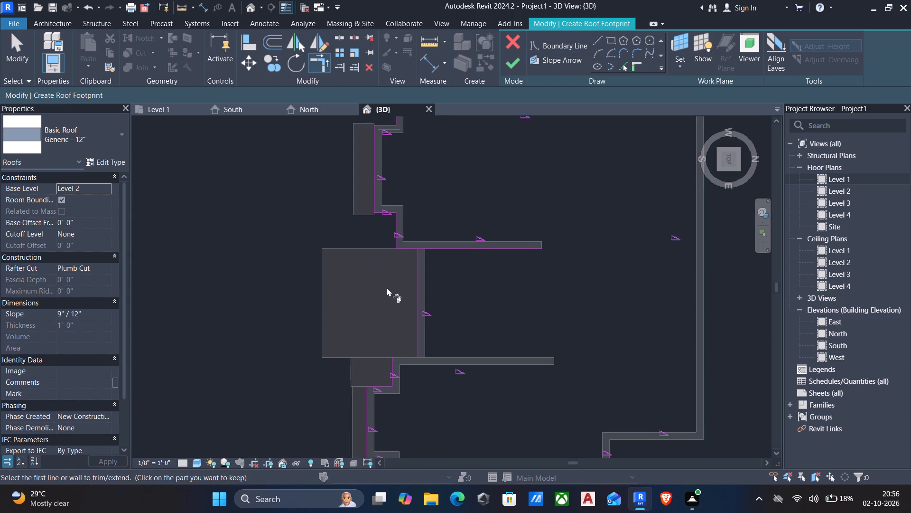
left_click(418, 277)
left_click(414, 248)
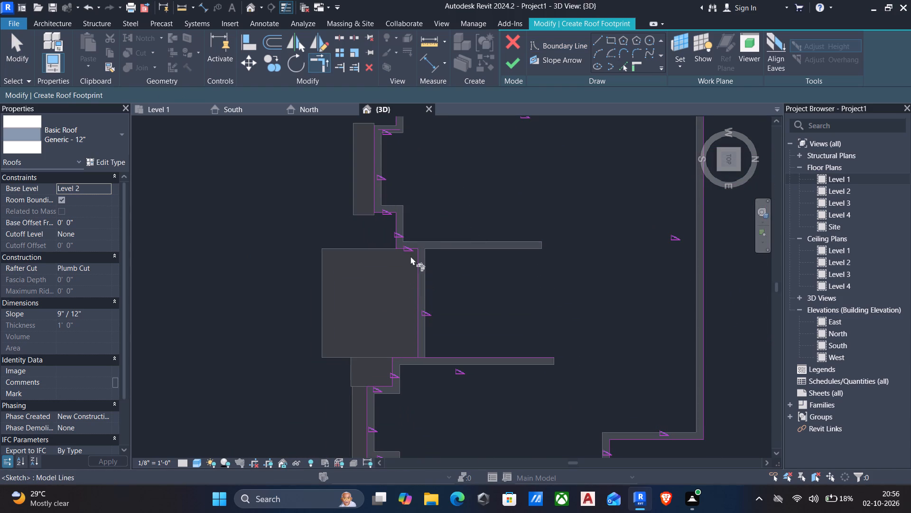
scroll(397, 340, "down", 2)
scroll(402, 348, "up", 5)
key("Escape")
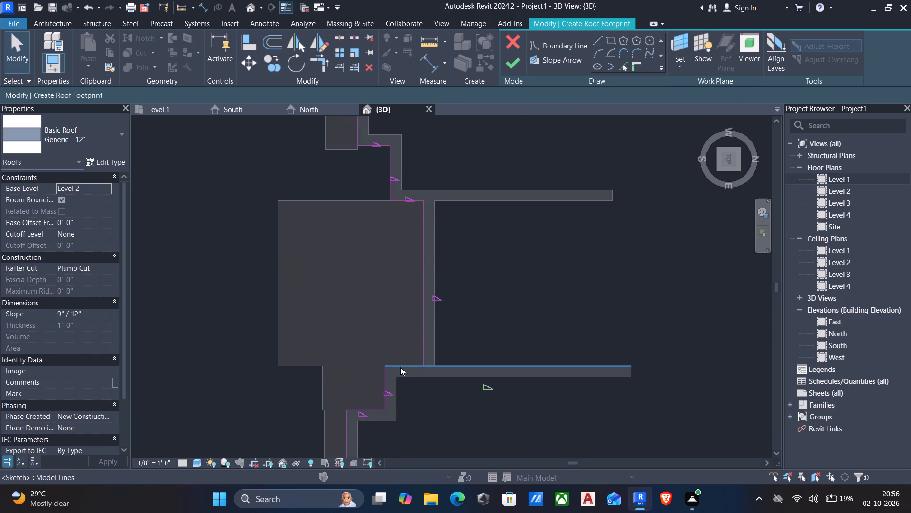
Trim the east partition's slab-side boundary line to a corner with the recessed wall line behind the large slab.
left_click(400, 367)
key("Escape")
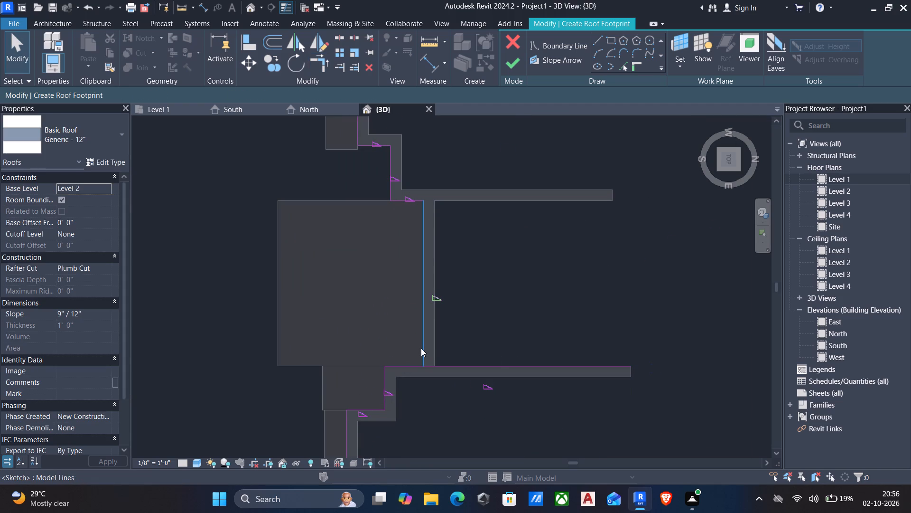
type("tr")
left_click(410, 363)
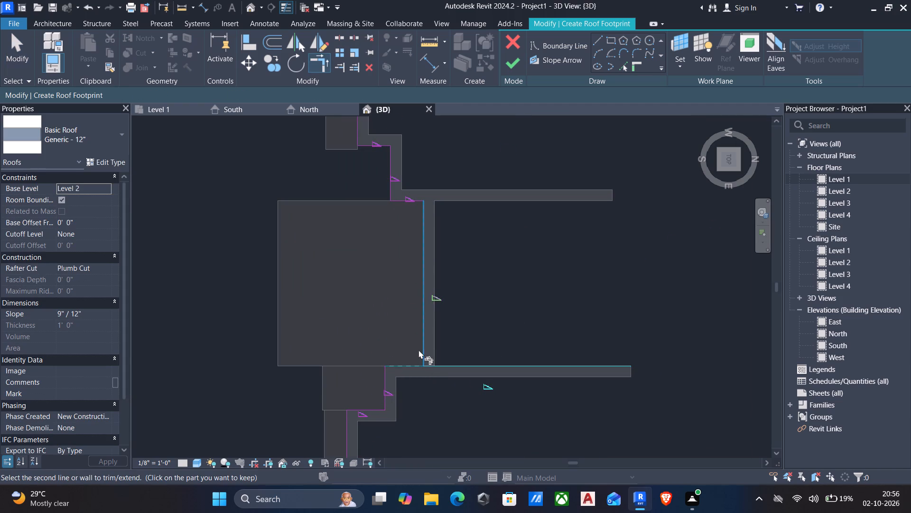
left_click(418, 350)
scroll(438, 314, "down", 5)
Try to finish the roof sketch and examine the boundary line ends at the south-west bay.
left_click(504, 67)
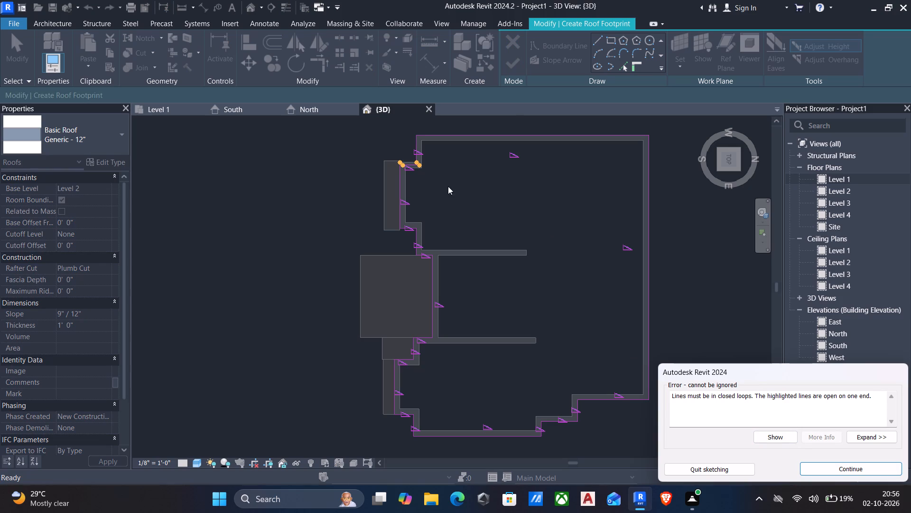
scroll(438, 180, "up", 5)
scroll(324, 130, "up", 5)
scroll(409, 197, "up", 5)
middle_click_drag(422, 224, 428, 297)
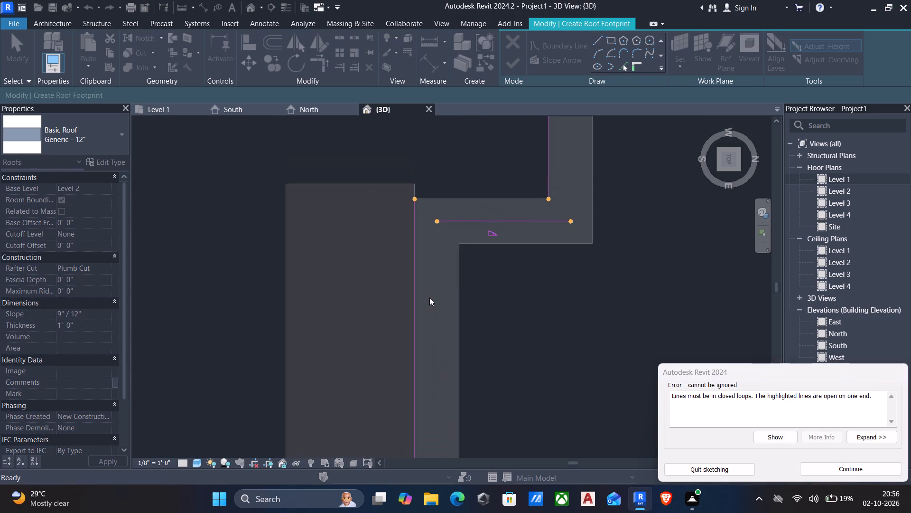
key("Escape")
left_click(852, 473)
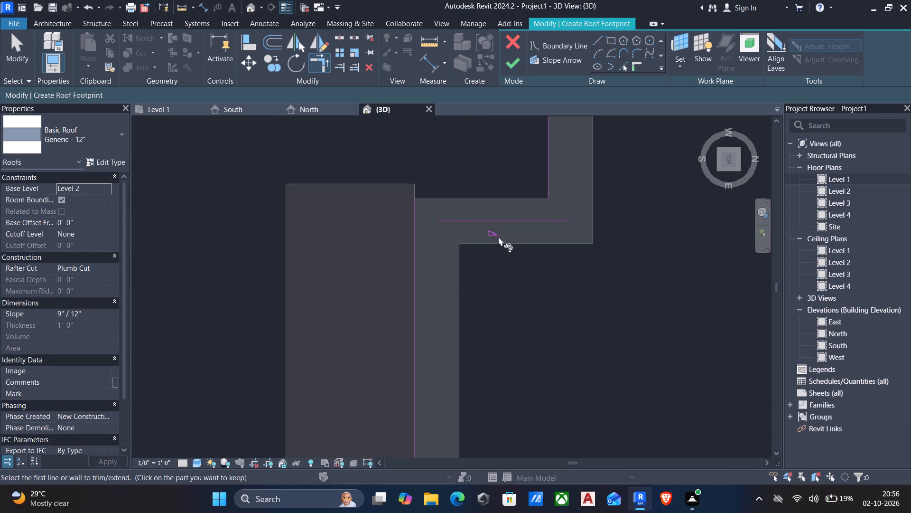
Replace the misplaced mid-wall line on the south-west bay's west side with a boundary line along that wall's outer face.
key("Escape")
left_click(493, 224)
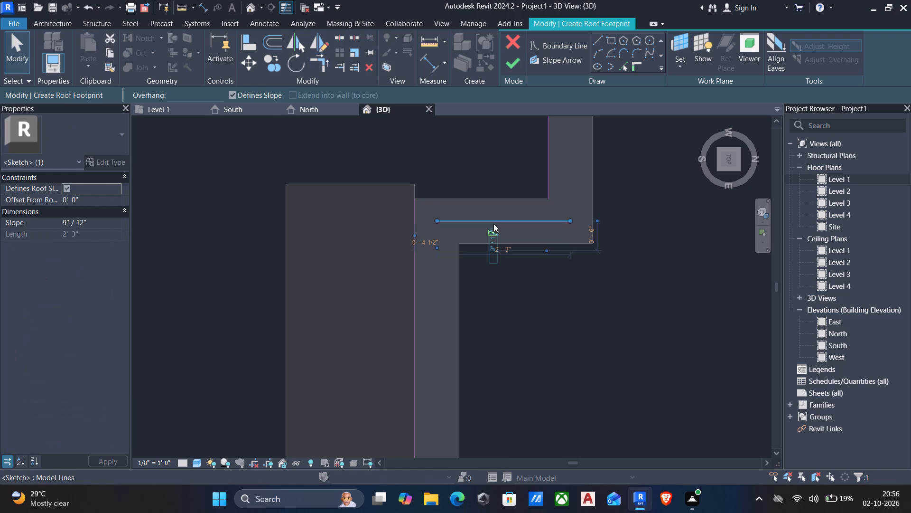
key("Delete")
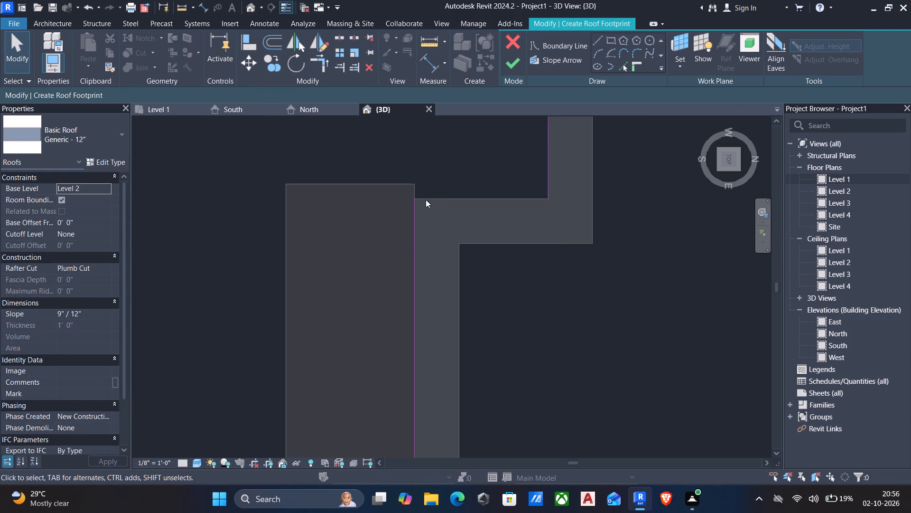
left_click(597, 41)
left_click(520, 195)
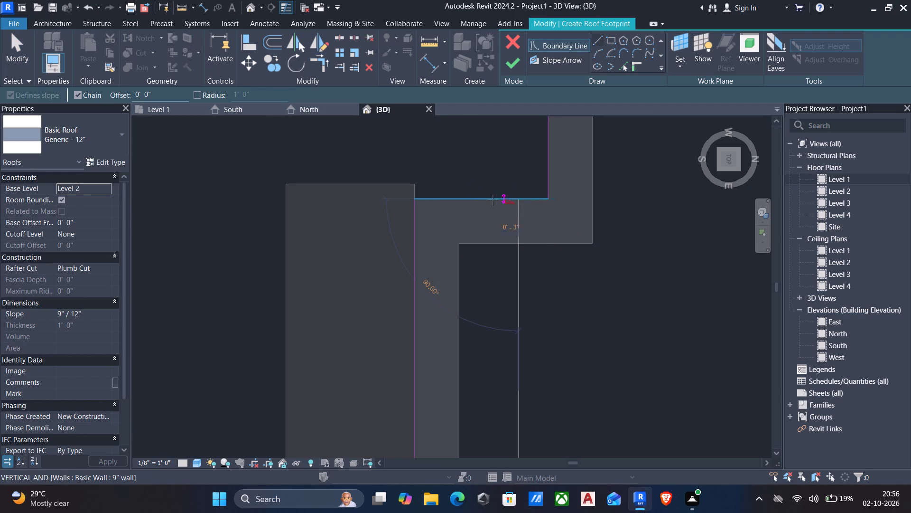
left_click(479, 199)
key("Escape")
key("Escape")
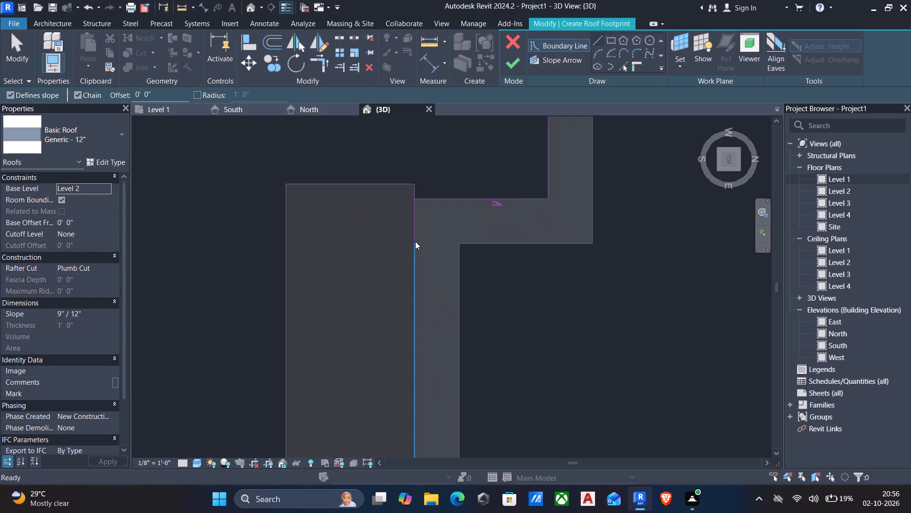
Trim the replacement line to corners with the bay's front line and the short south wall line on its west.
type("tr")
left_click(413, 251)
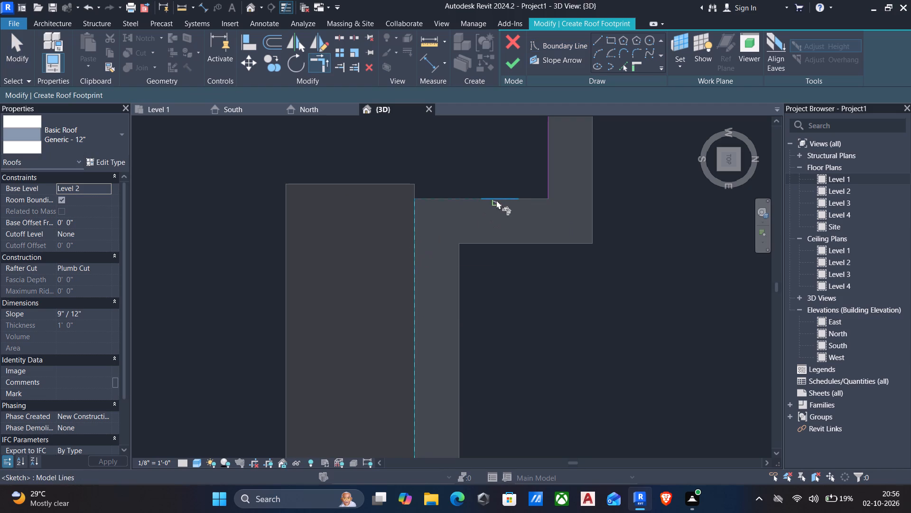
left_click(496, 197)
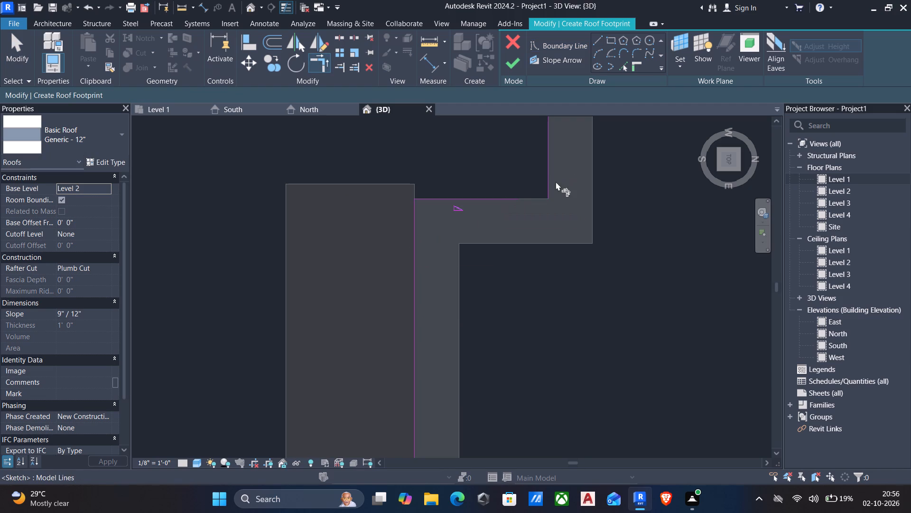
left_click(552, 185)
left_click(516, 199)
scroll(519, 247, "down", 5)
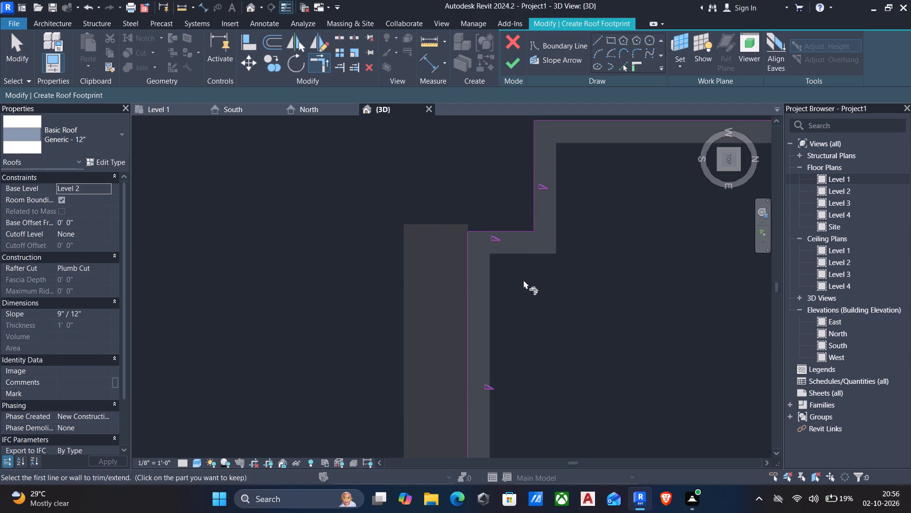
Finish the roof footprint sketch to create the Generic 12" roof.
scroll(523, 282, "down", 4)
middle_click_drag(558, 284, 517, 269)
scroll(517, 268, "down", 3)
key("Escape")
middle_click_drag(537, 310, 507, 297)
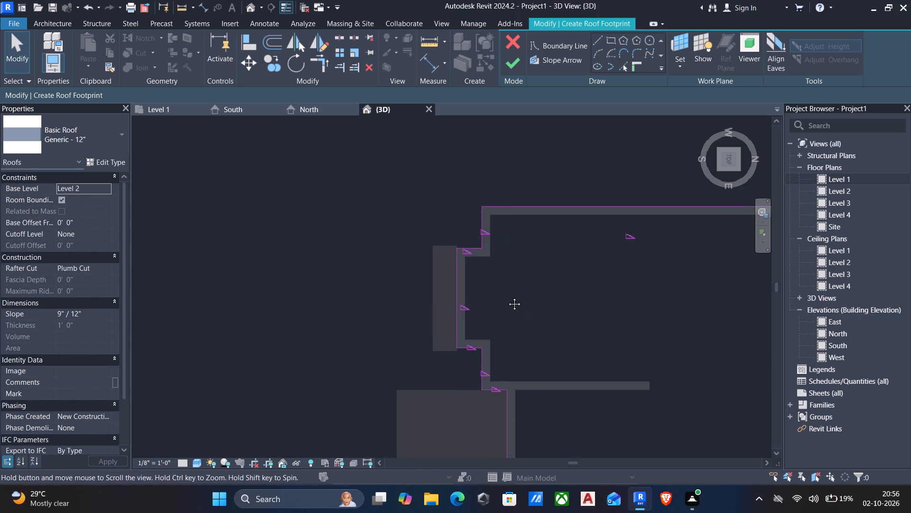
middle_click_drag(507, 297, 503, 294)
scroll(503, 294, "down", 4)
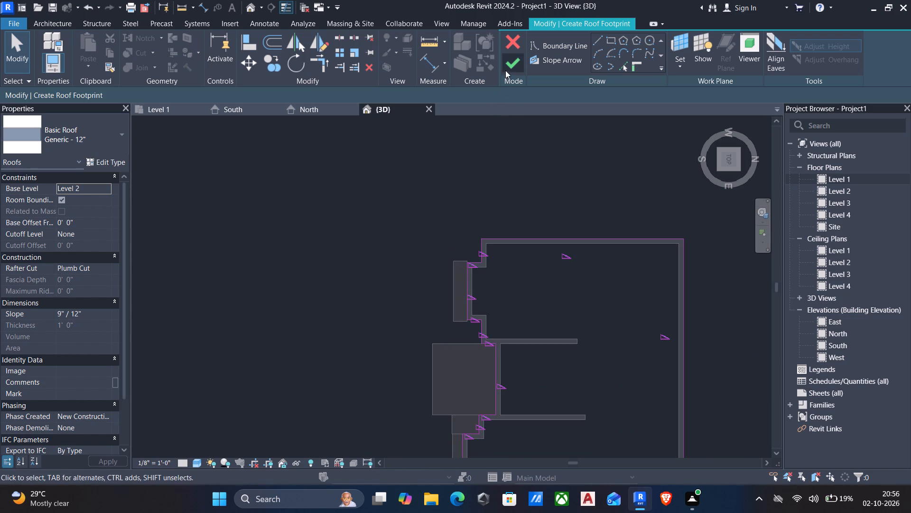
left_click(509, 68)
scroll(489, 235, "down", 3)
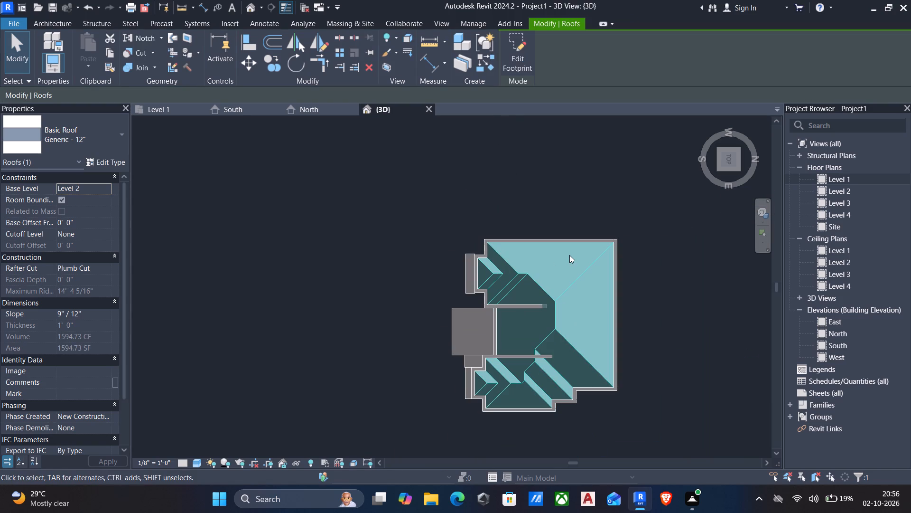
Set the new roof's base level to Level 3.
left_click(717, 169)
middle_click_drag(484, 331, 503, 314)
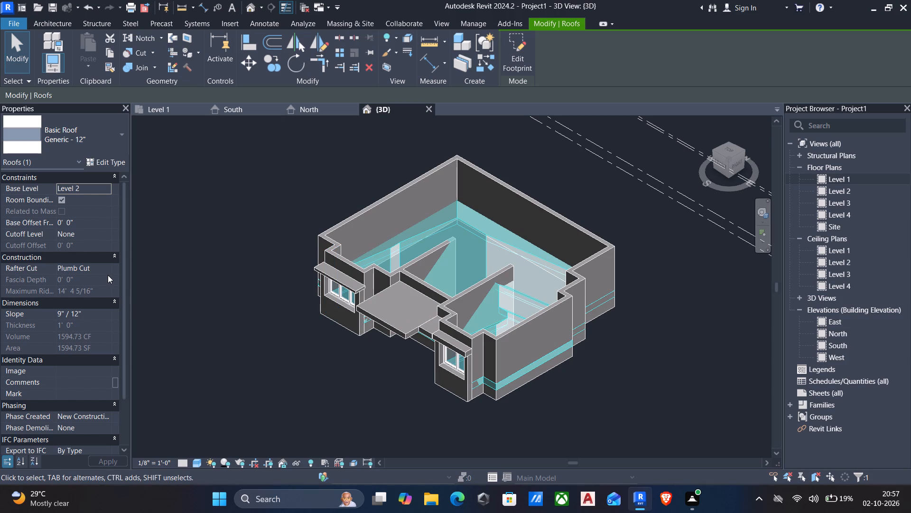
left_click(108, 191)
left_click(95, 218)
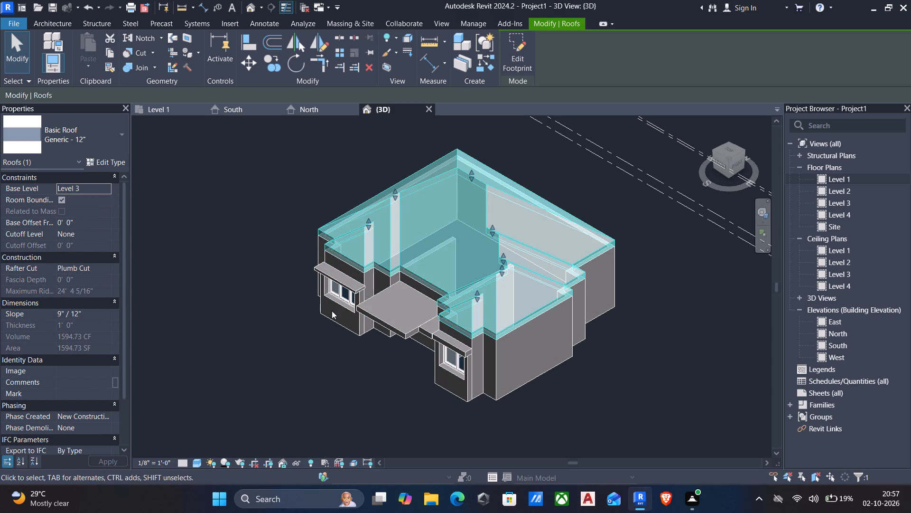
Set the roof's slope to 0'.
left_click(92, 315)
type("0'")
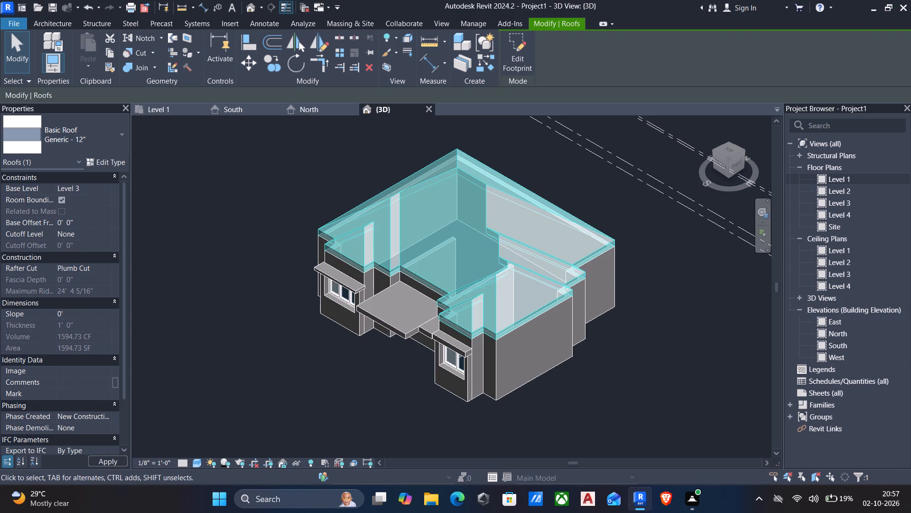
key("Return")
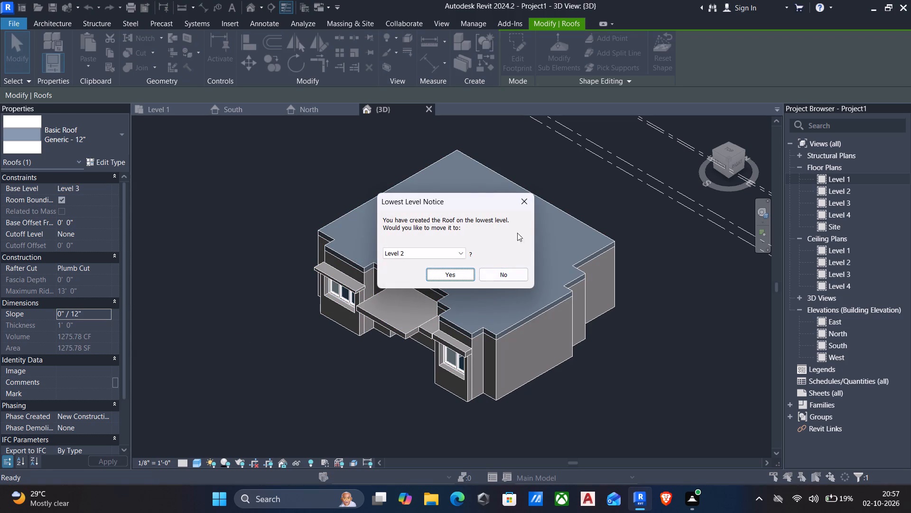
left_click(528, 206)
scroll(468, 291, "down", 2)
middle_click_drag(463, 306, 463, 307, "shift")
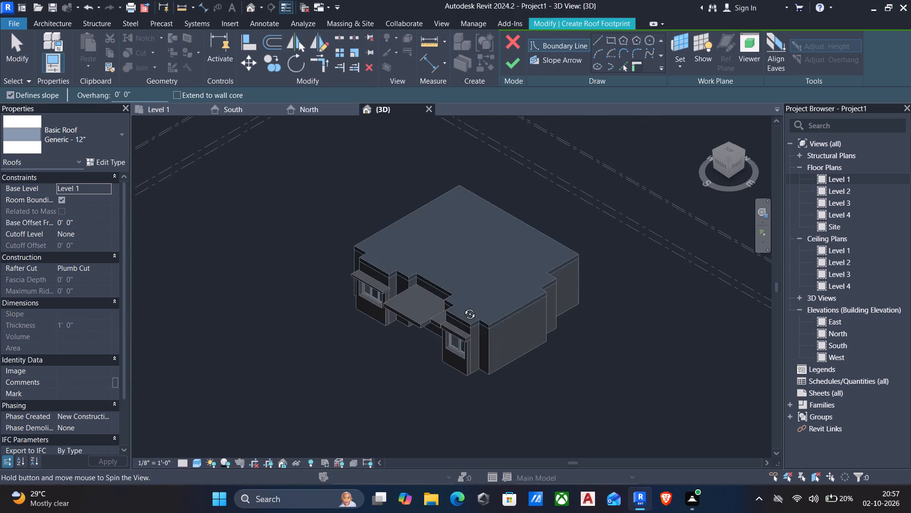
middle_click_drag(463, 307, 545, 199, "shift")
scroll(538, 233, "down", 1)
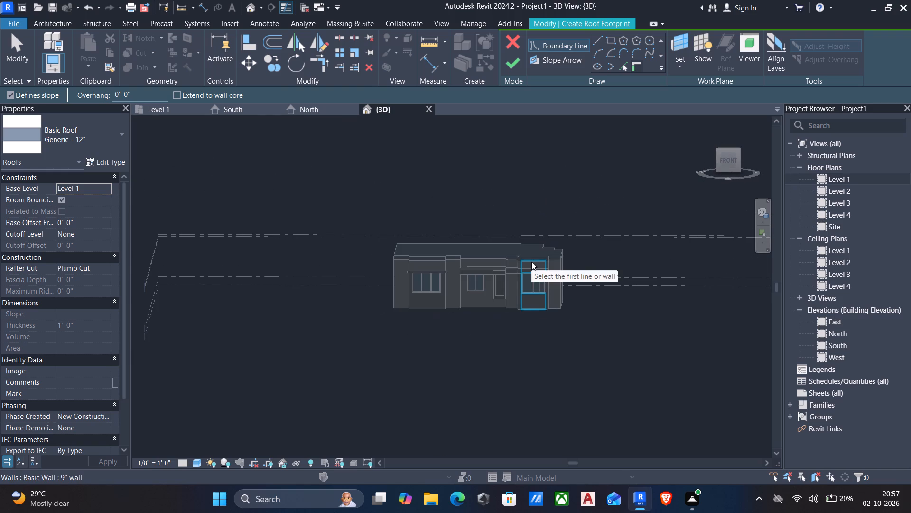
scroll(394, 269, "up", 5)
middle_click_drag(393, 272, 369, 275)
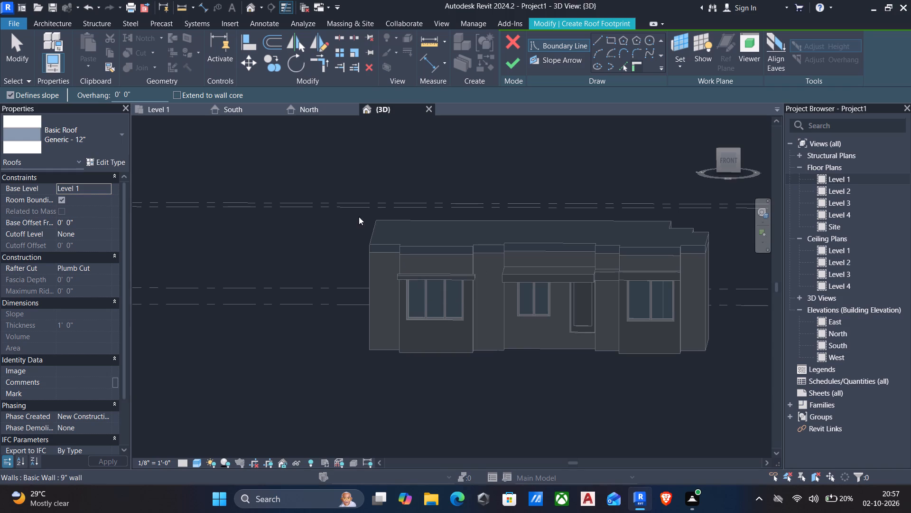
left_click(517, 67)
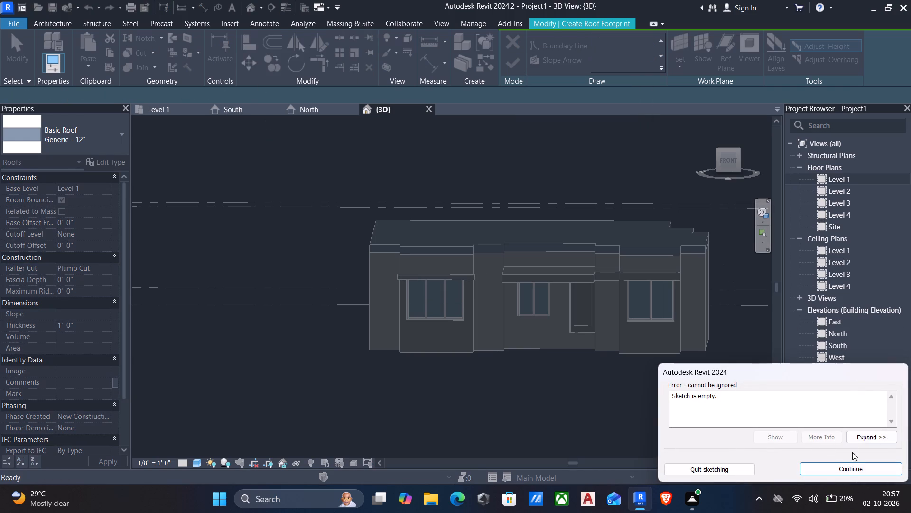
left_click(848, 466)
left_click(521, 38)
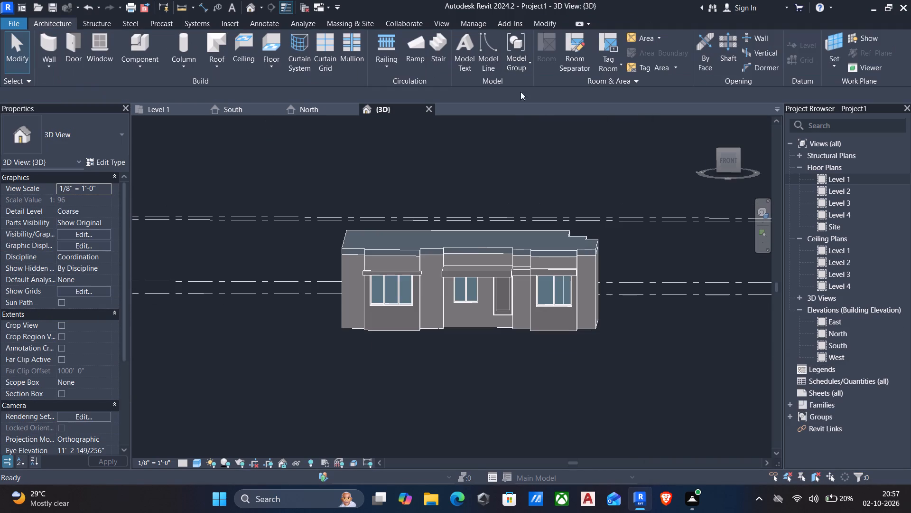
Open the in-place front facade model for editing.
scroll(409, 275, "up", 4)
middle_click_drag(409, 275, 488, 252)
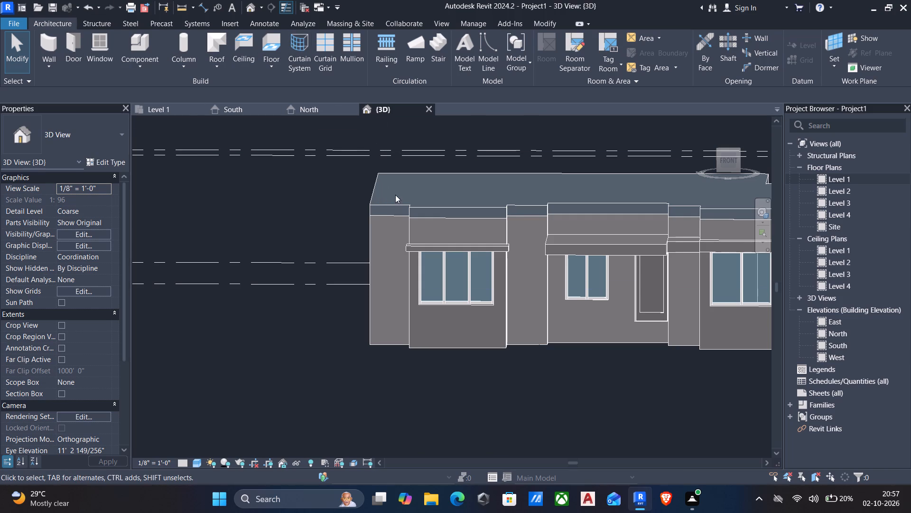
middle_click_drag(530, 225, 487, 222)
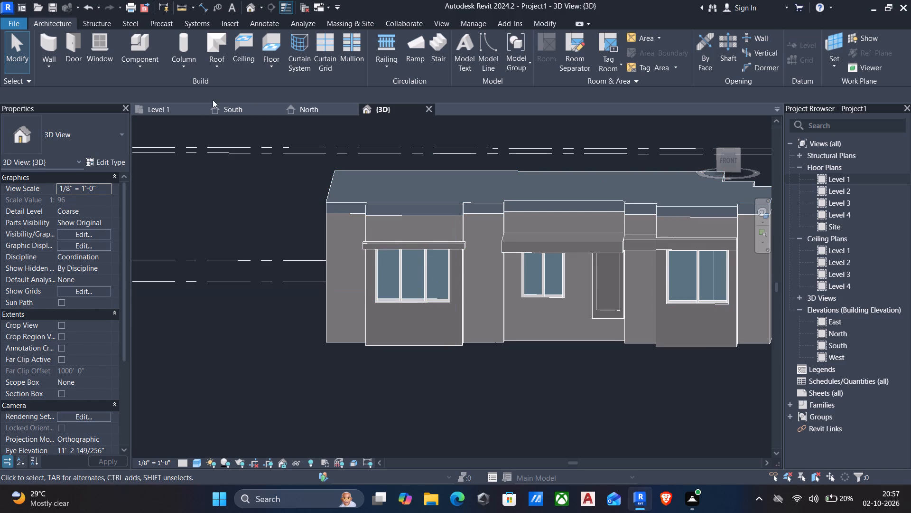
left_click(380, 246)
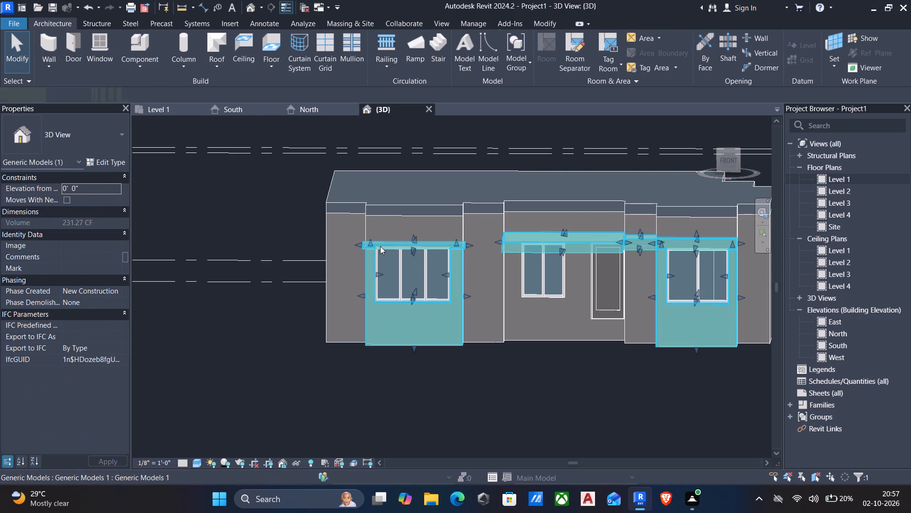
left_click(504, 69)
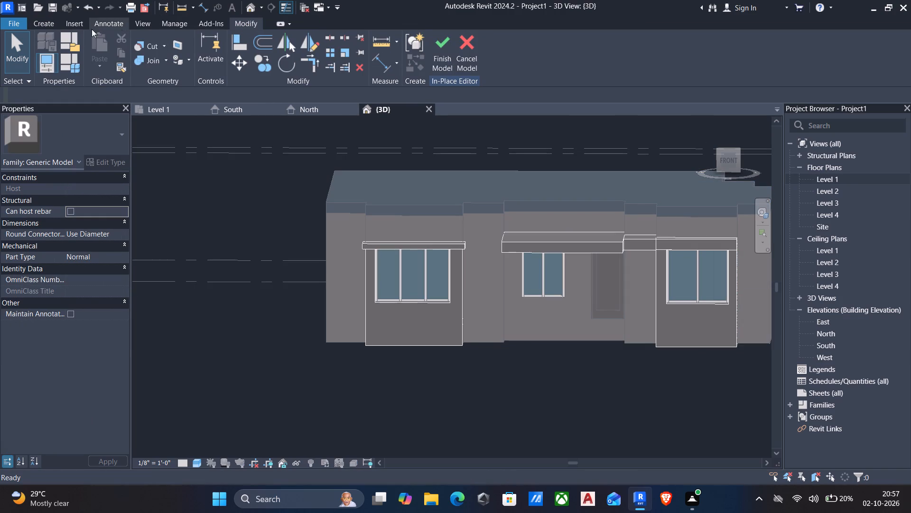
Start a solid extrusion in the facade model with its work plane on the roof's front edge face at the west end.
left_click(47, 24)
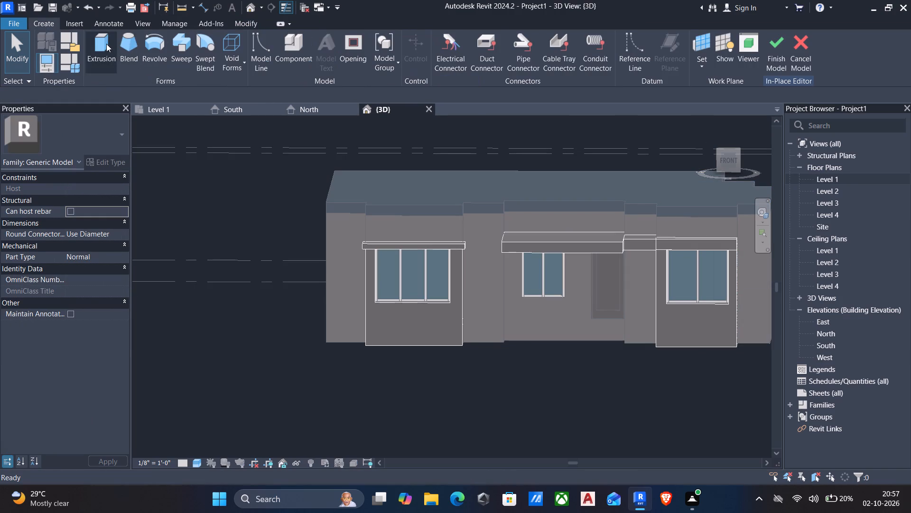
left_click(106, 44)
left_click(544, 64)
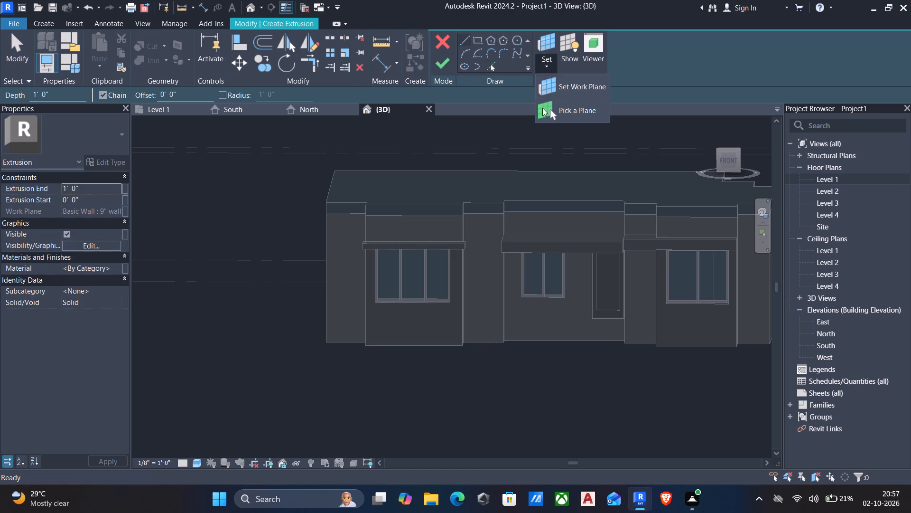
left_click(558, 107)
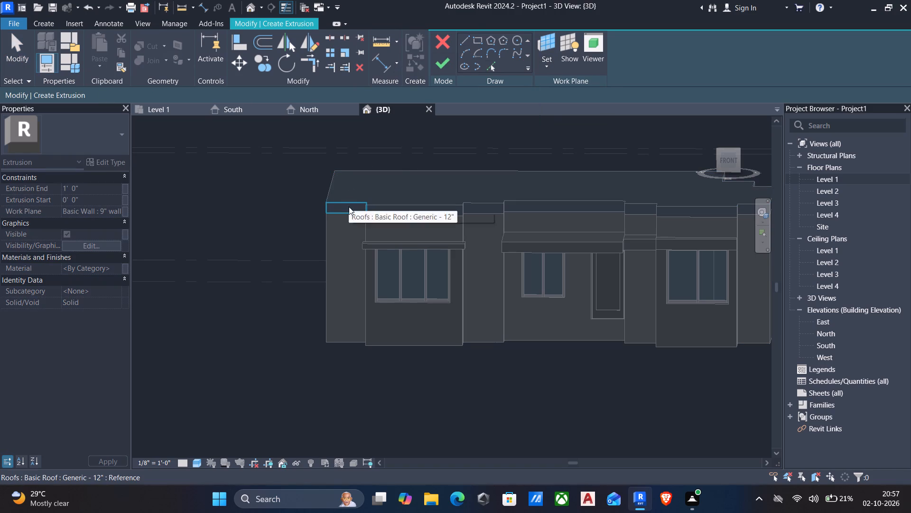
left_click(349, 207)
Sketch a rectangle about 1'-5 1/2" wide and 13'-0" tall from the facade's bottom west corner to the roof's top edge.
left_click(478, 40)
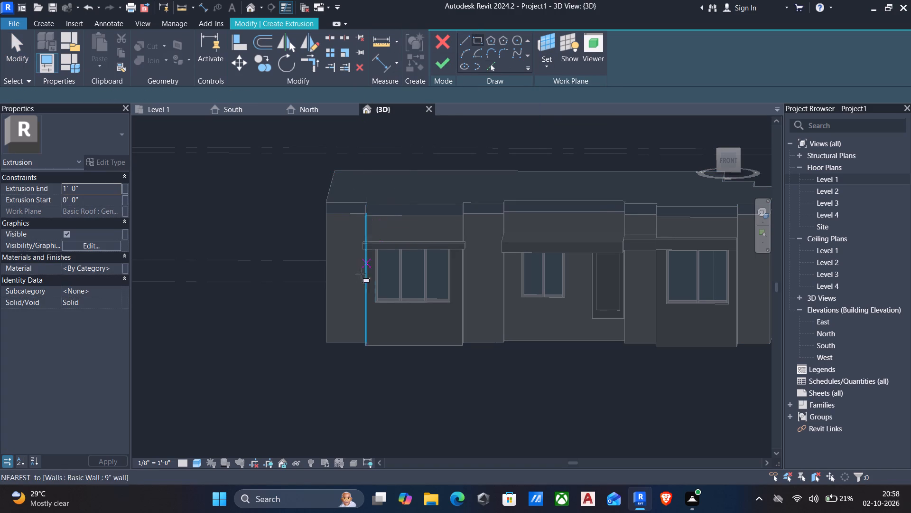
left_click(325, 341)
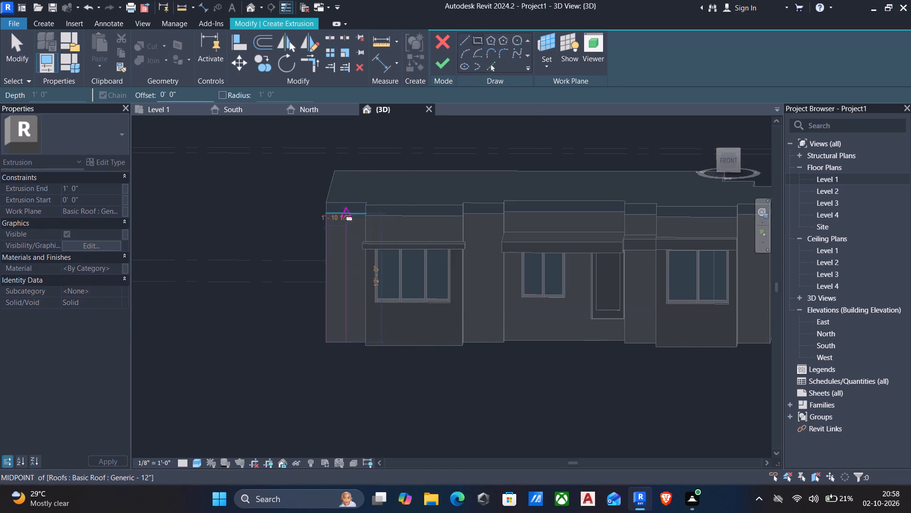
scroll(345, 206, "up", 4)
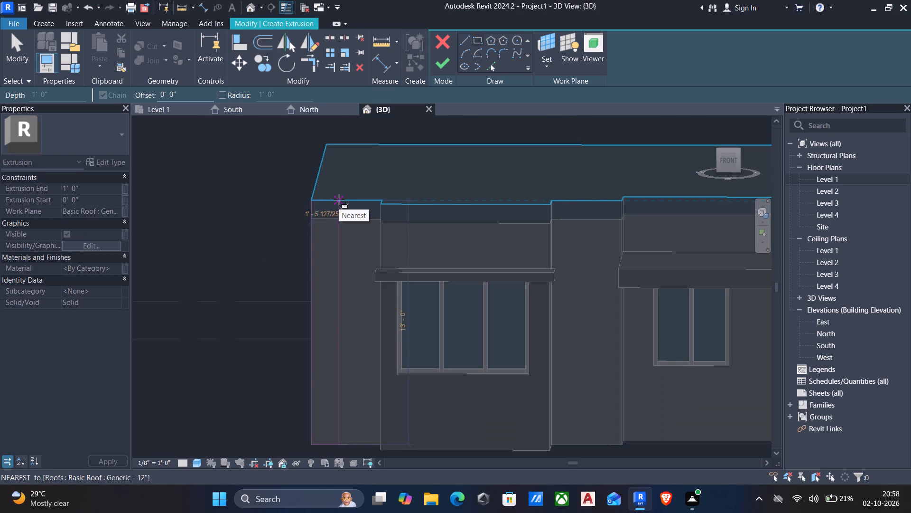
left_click(339, 199)
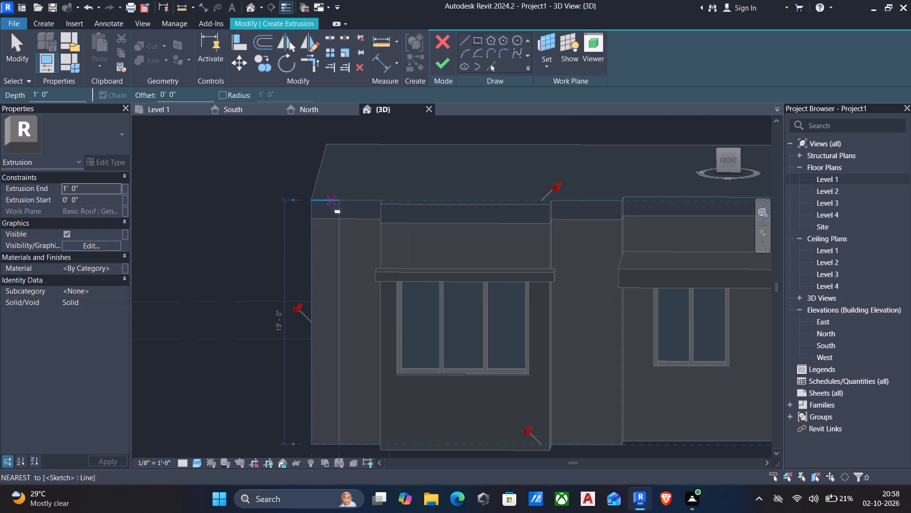
scroll(324, 202, "down", 4)
key("Escape")
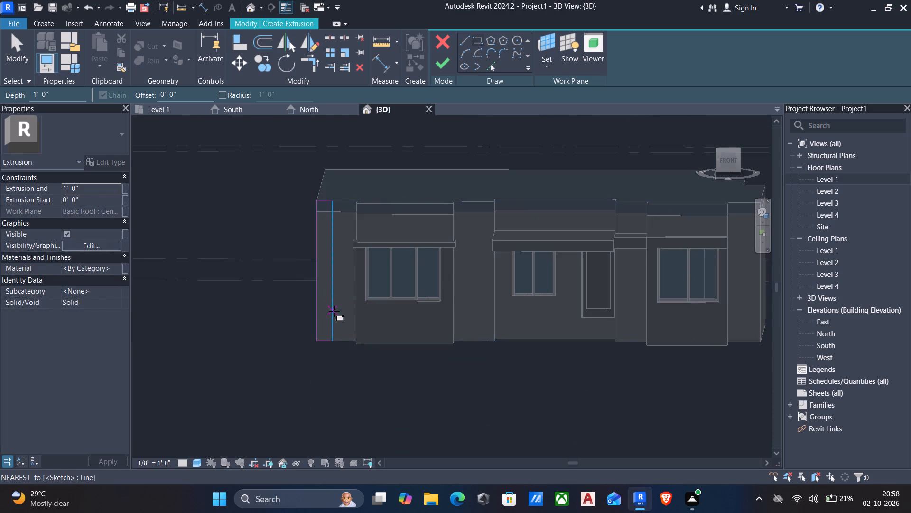
key("Escape")
Set the sketched rectangle's width to 6".
left_click(334, 312)
left_click(324, 356)
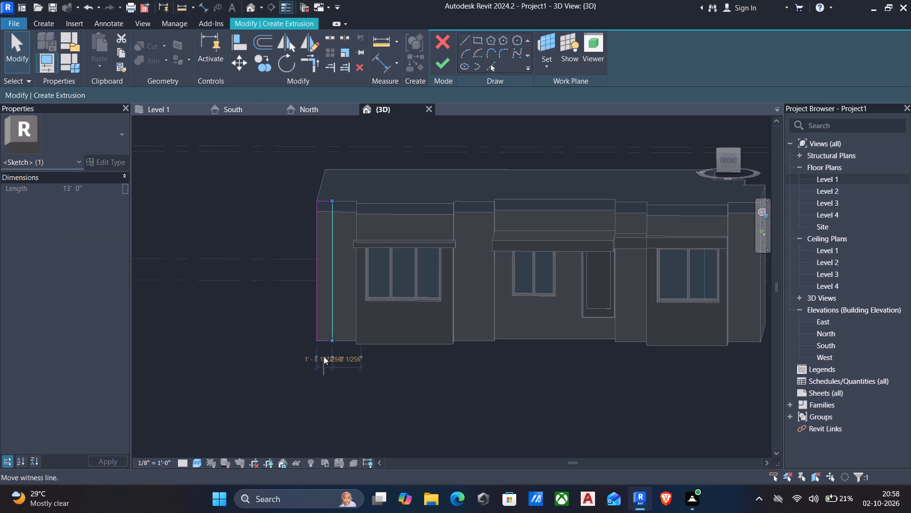
scroll(313, 350, "up", 5)
left_click(333, 378)
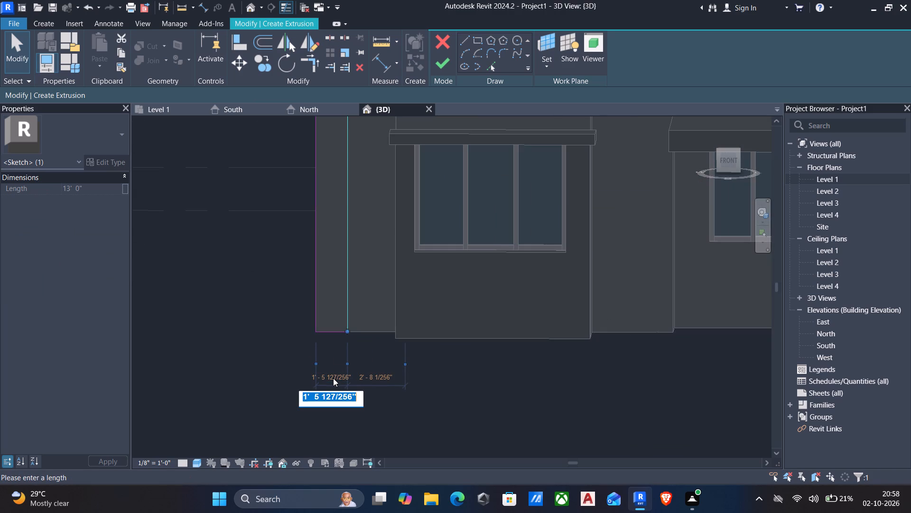
type("6\"")
key("Return")
scroll(344, 337, "down", 1)
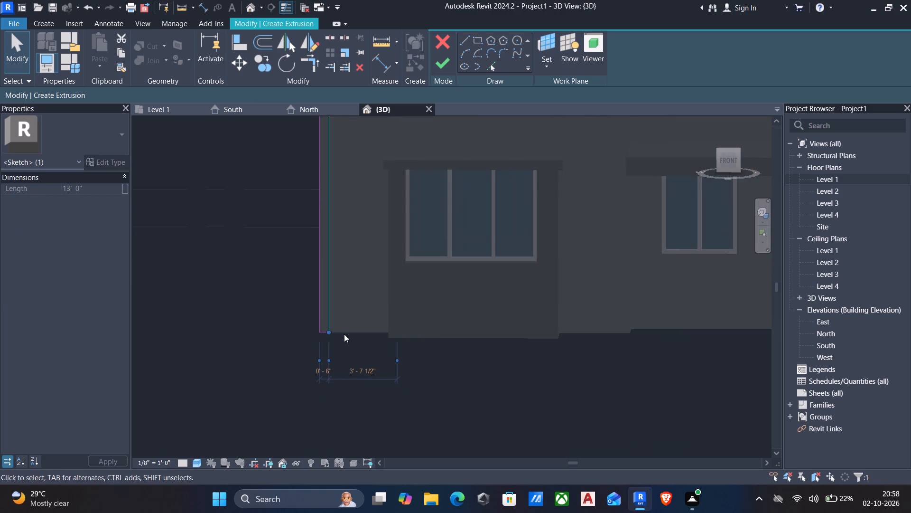
key("Escape")
Draw a 16'-0" line in the front view along the roof's top edge, from the strip's inner corner to the central wall edge.
scroll(296, 218, "down", 3)
middle_click_drag(303, 220, 276, 245)
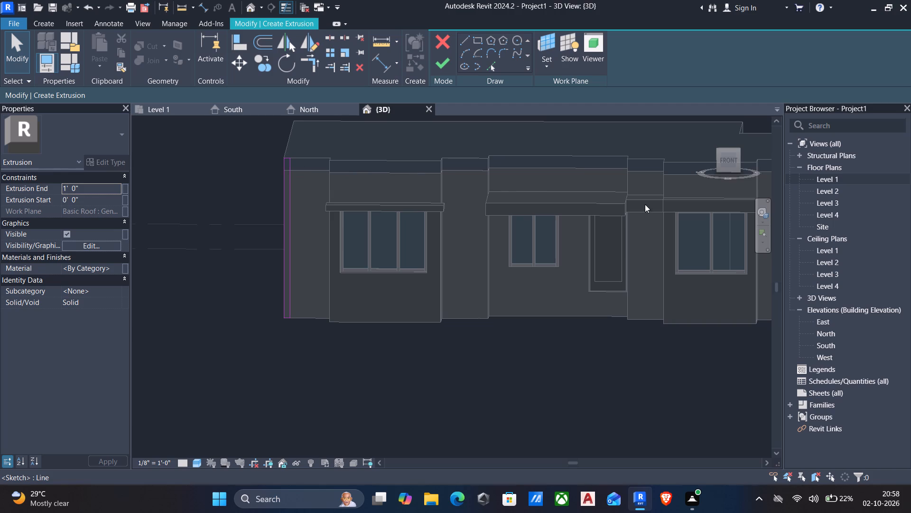
left_click(730, 163)
scroll(511, 227, "up", 8)
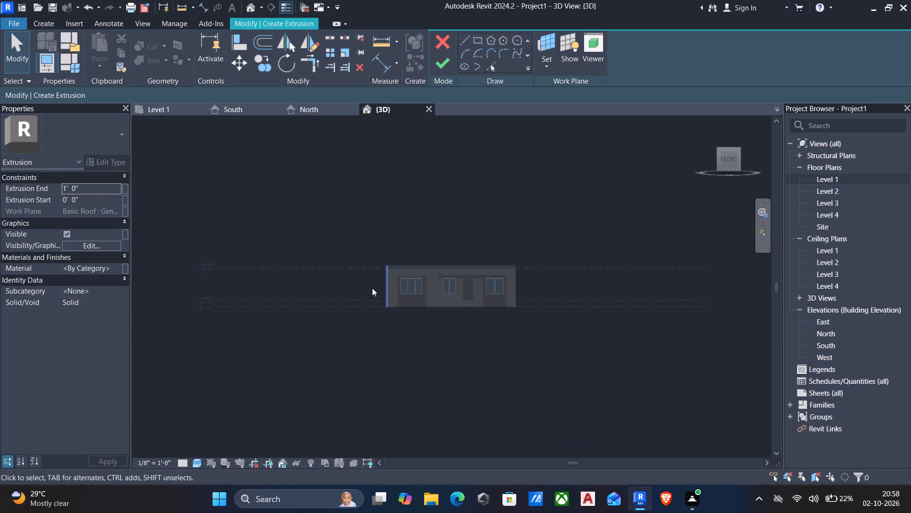
scroll(358, 309, "up", 10)
scroll(431, 218, "up", 4)
middle_click_drag(430, 218, 455, 190)
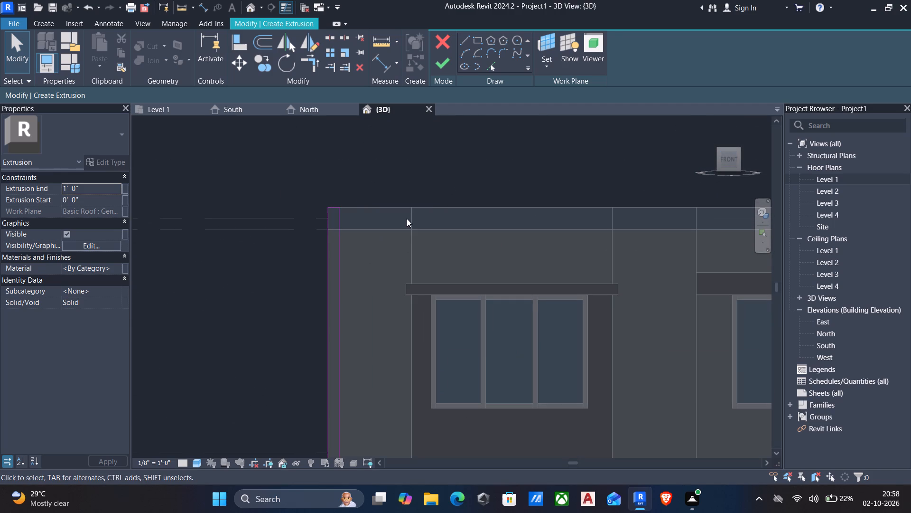
left_click(465, 43)
left_click_drag(343, 209, 348, 209)
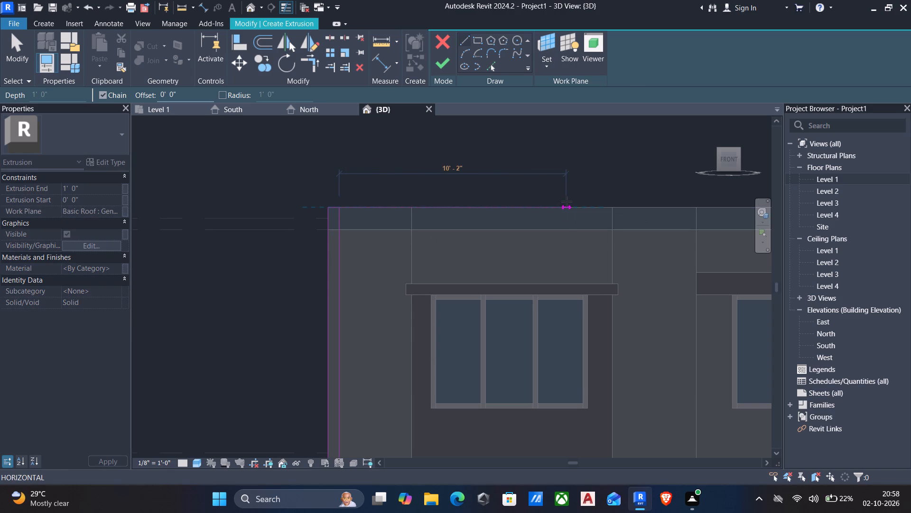
left_click(693, 210)
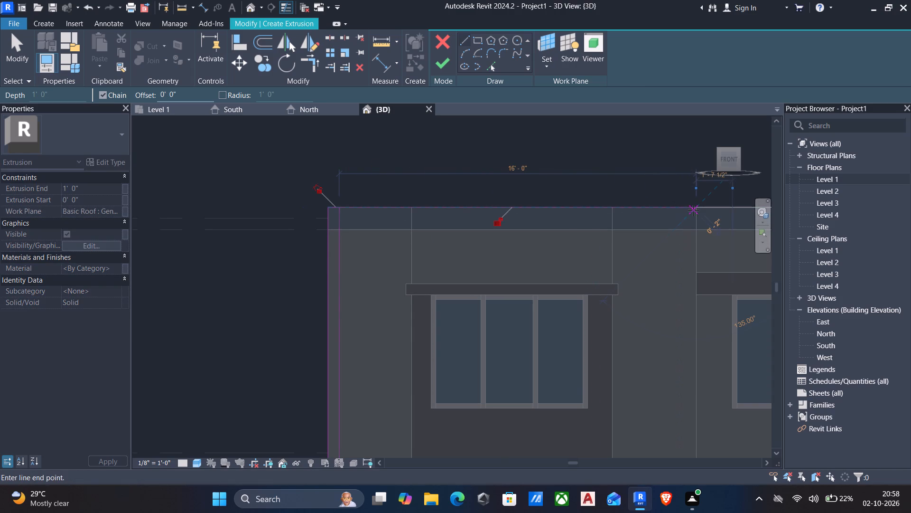
key("Escape")
key("Escape")
scroll(407, 61, "up", 1)
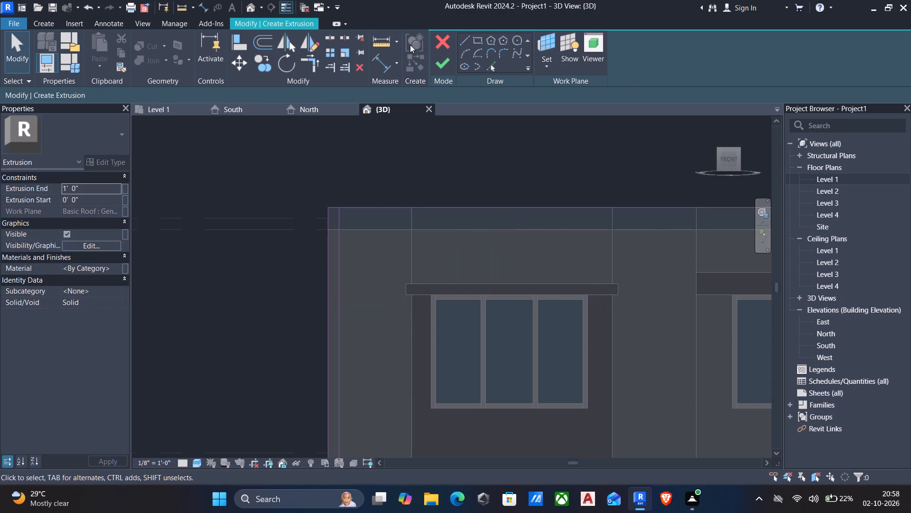
Draw a 16'-6" line offset 1' above the roof's top edge, from the facade's west corner to the central wall edge.
left_click(463, 40)
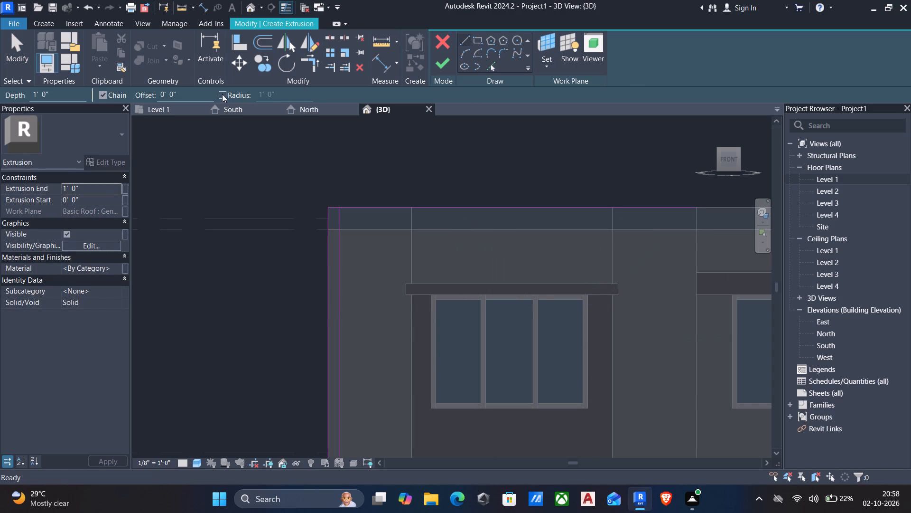
left_click_drag(195, 90, 35, 117)
type("1'")
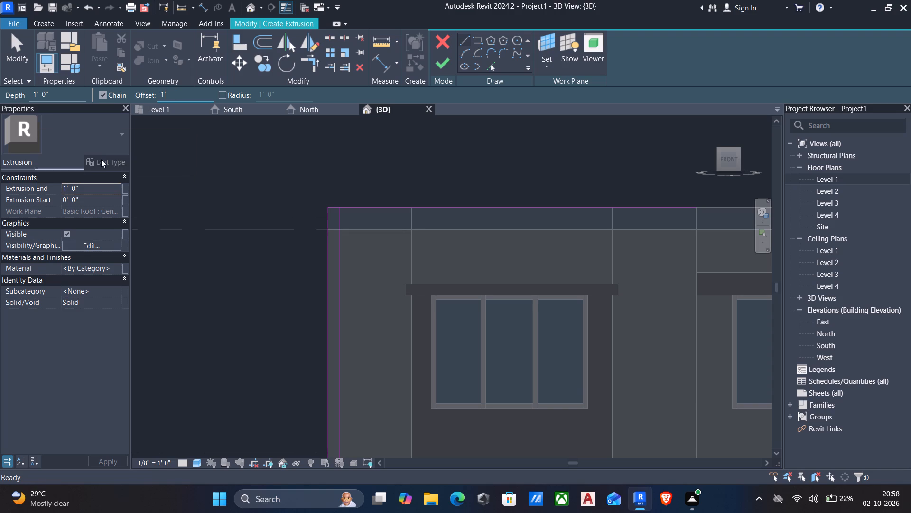
left_click(329, 205)
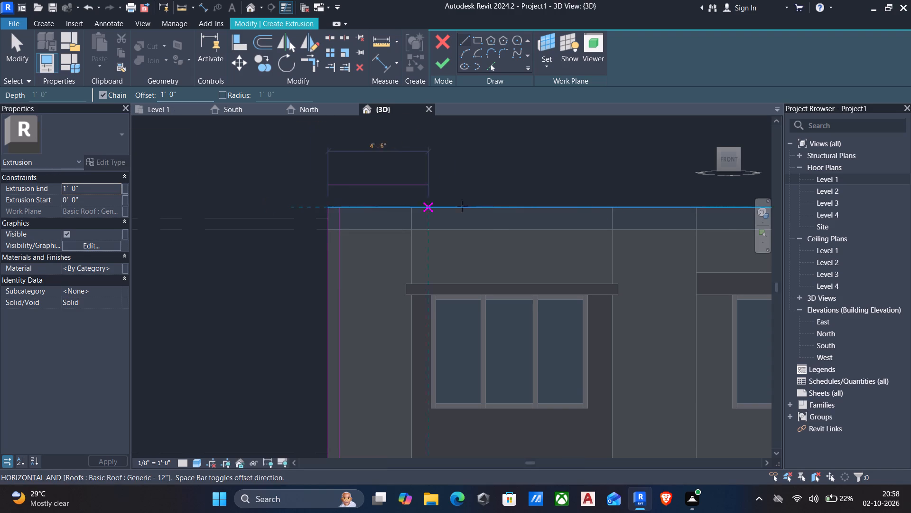
left_click(696, 208)
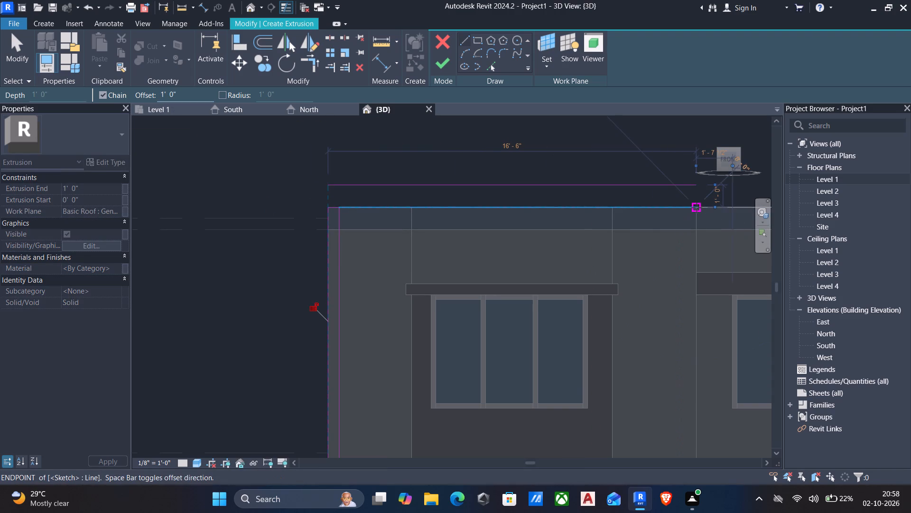
key("Escape")
key("Escape")
Trim the strip's outer vertical line and the upper offset line to a corner.
key("t")
key("r")
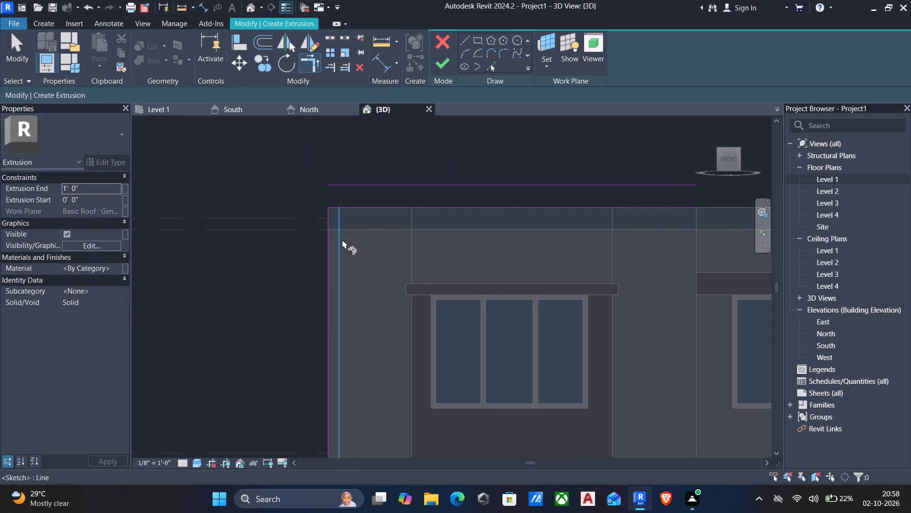
left_click(325, 245)
left_click(350, 189)
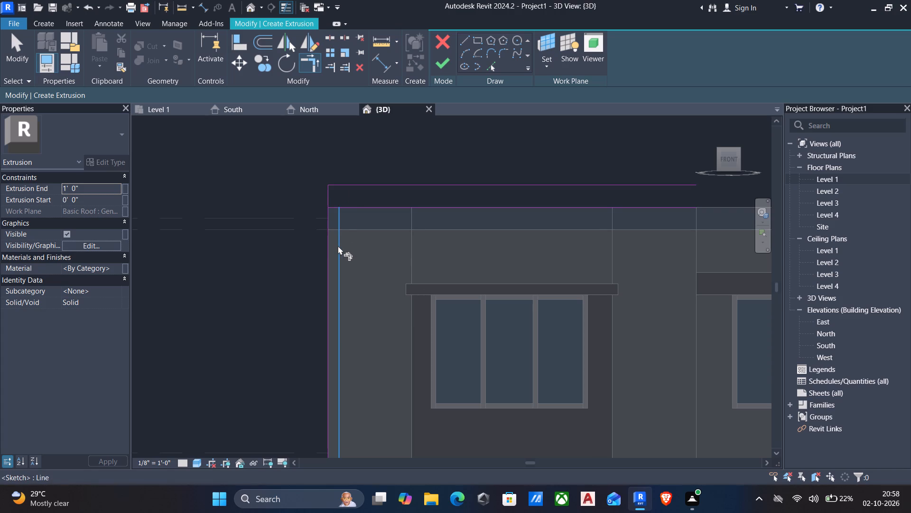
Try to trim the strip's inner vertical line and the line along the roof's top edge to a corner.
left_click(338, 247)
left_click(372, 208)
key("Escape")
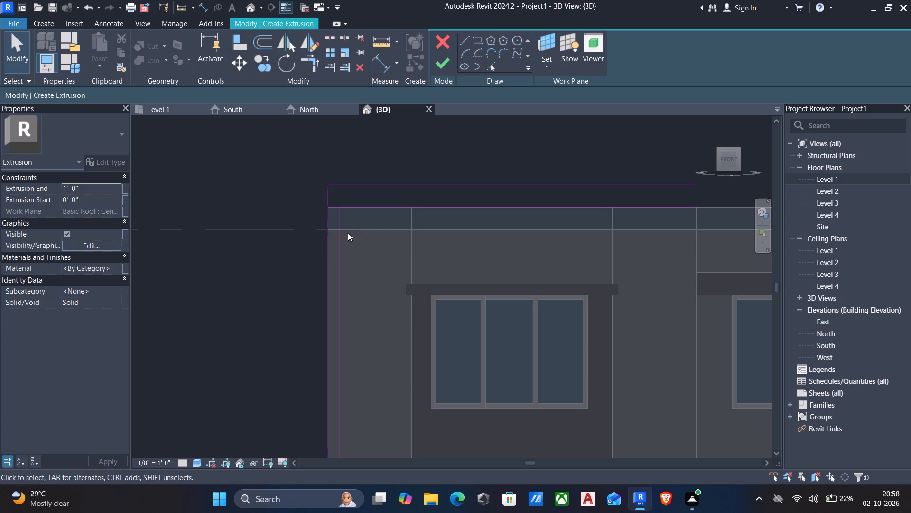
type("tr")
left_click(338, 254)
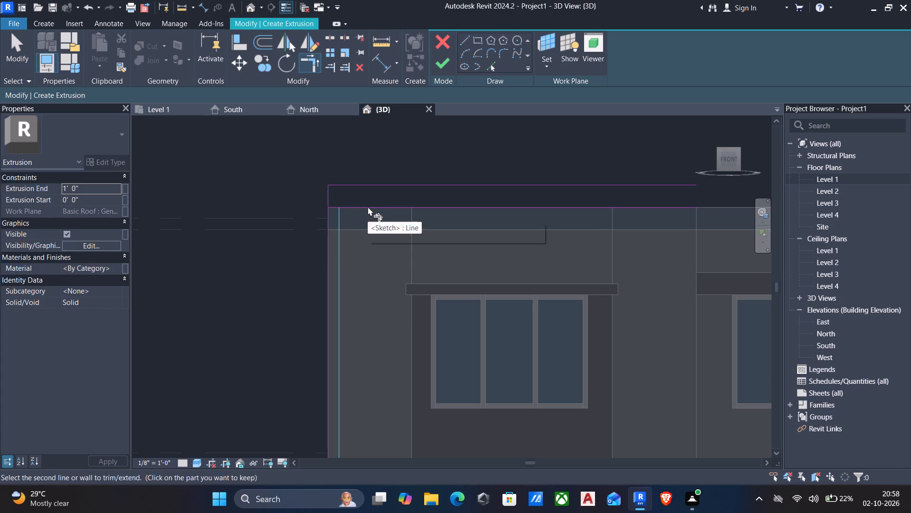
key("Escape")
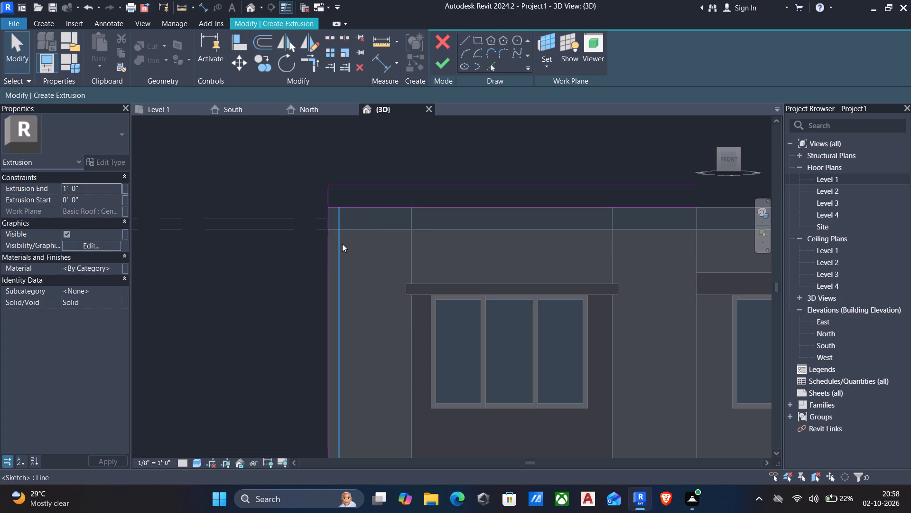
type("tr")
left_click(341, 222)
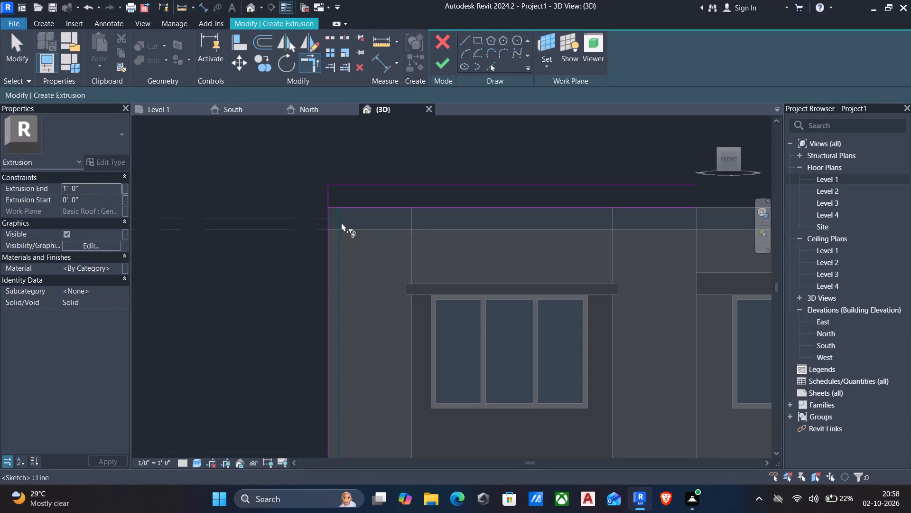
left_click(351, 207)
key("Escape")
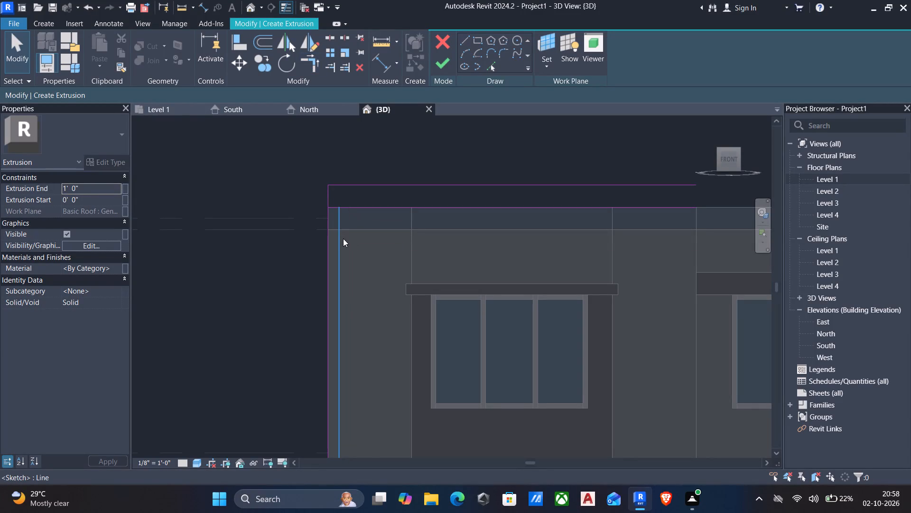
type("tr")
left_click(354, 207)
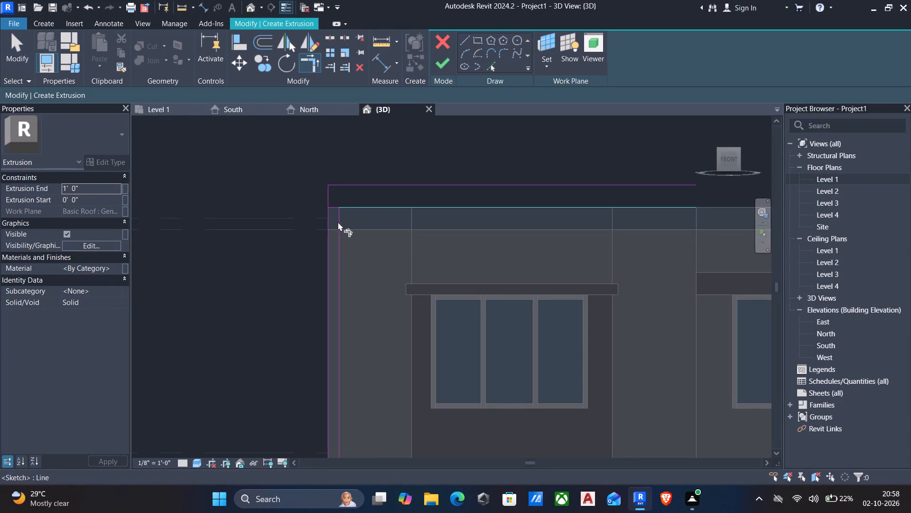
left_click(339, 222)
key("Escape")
Delete the short horizontal segment closing the top of the 6" strip between its two vertical lines.
scroll(336, 210, "up", 8)
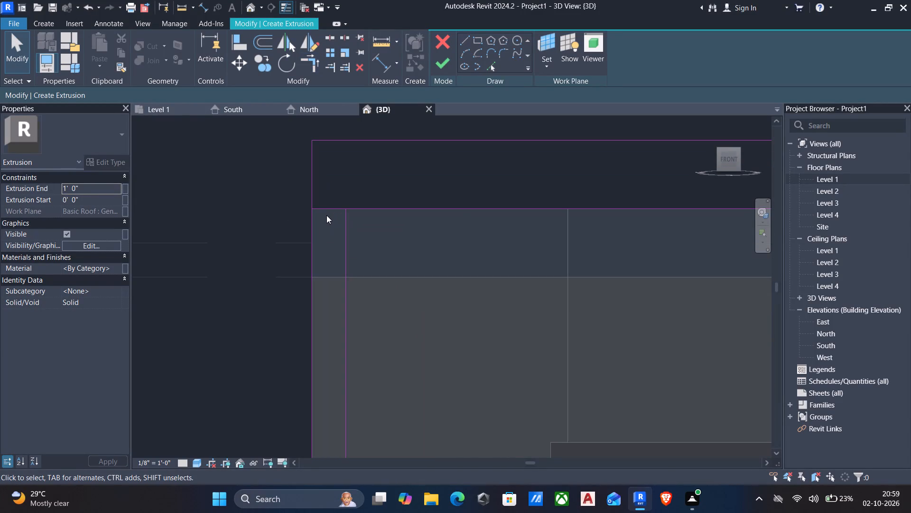
left_click(328, 212)
key("Delete")
scroll(337, 226, "down", 4)
scroll(433, 271, "down", 3)
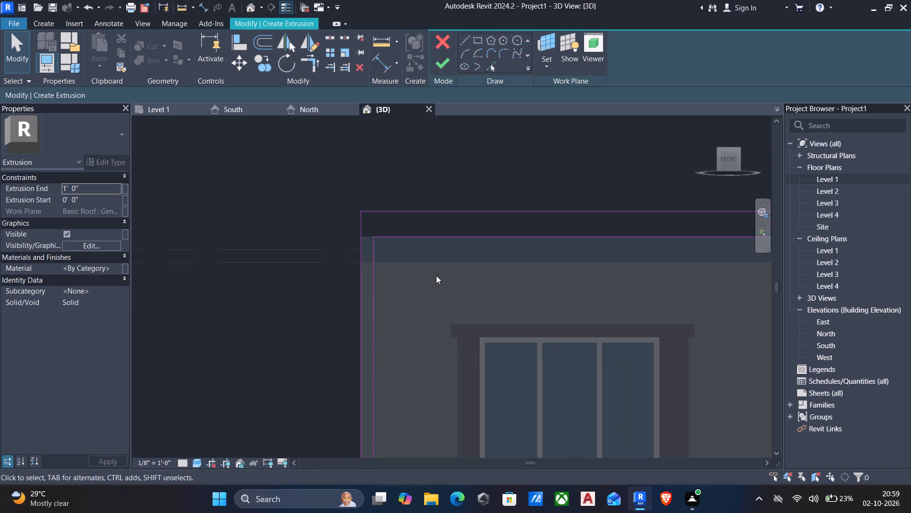
Draw a vertical line along the central wall edge, from the inner line at the roof's top edge down to the wall base.
middle_click_drag(437, 275, 413, 257)
scroll(396, 252, "down", 4)
middle_click_drag(567, 327, 544, 305)
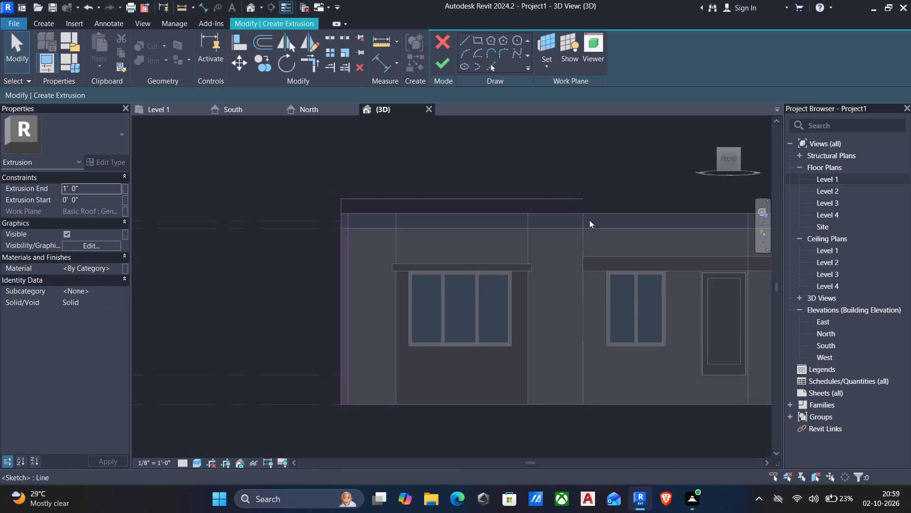
left_click(462, 39)
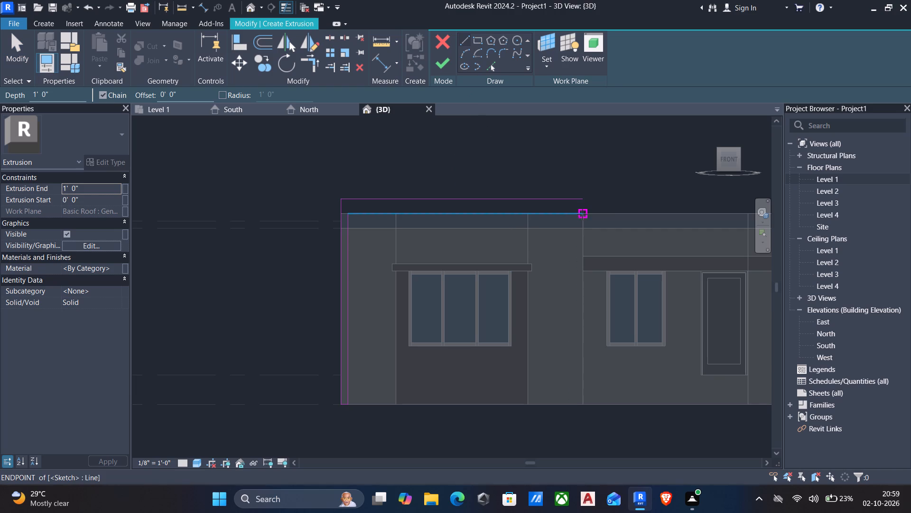
left_click(582, 214)
left_click(580, 403)
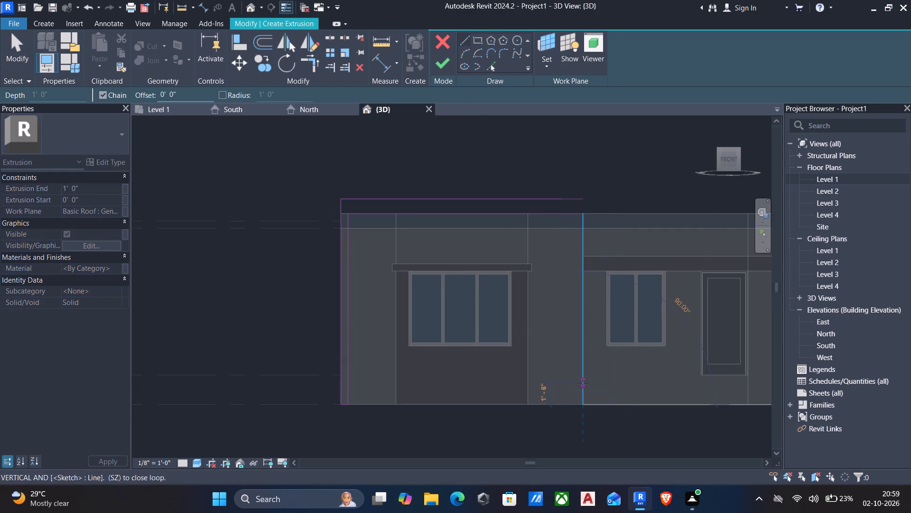
key("Escape")
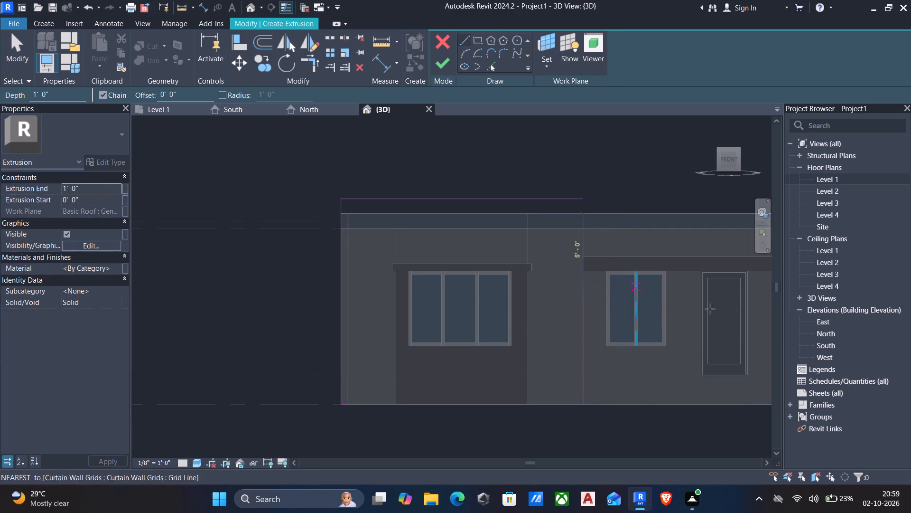
Draw a vertical line offset 6" east of the central wall edge, from the roof's top edge down 2'-11" to the entrance canopy's top.
scroll(736, 316, "down", 3)
middle_click_drag(737, 334, 614, 330)
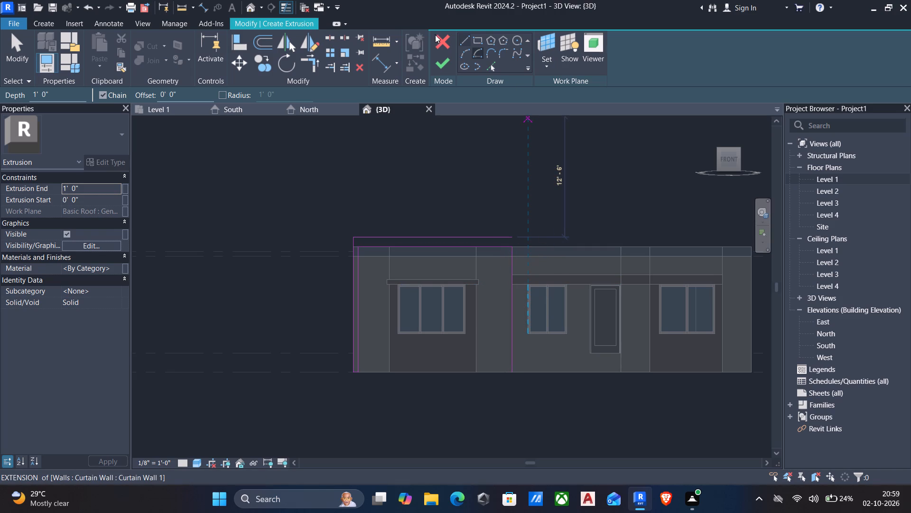
left_click(461, 41)
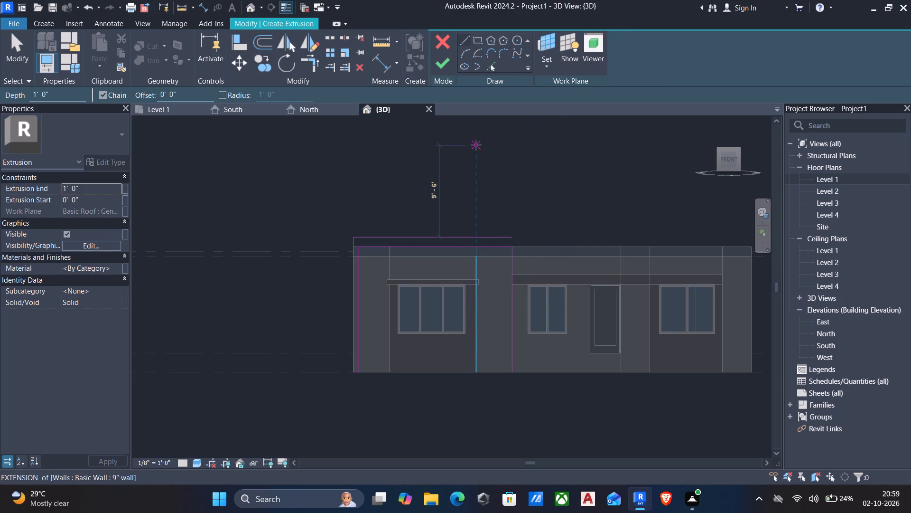
scroll(534, 267, "up", 5)
middle_click_drag(531, 272, 532, 272)
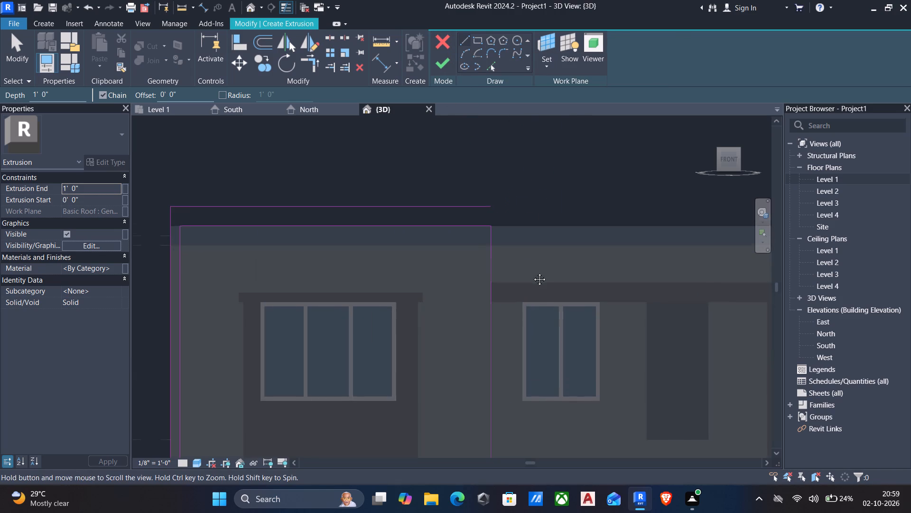
middle_click_drag(532, 272, 595, 237)
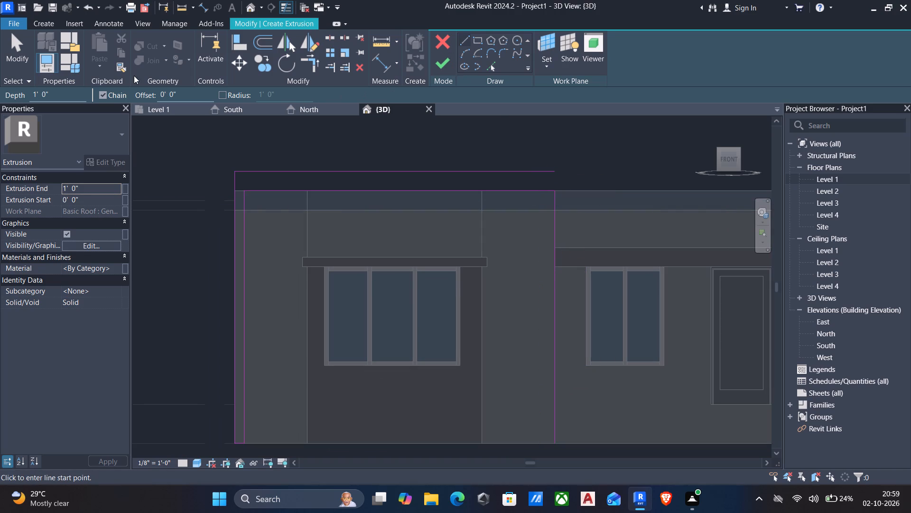
left_click_drag(200, 93, 0, 76)
key("6")
key("shift+quotedbl")
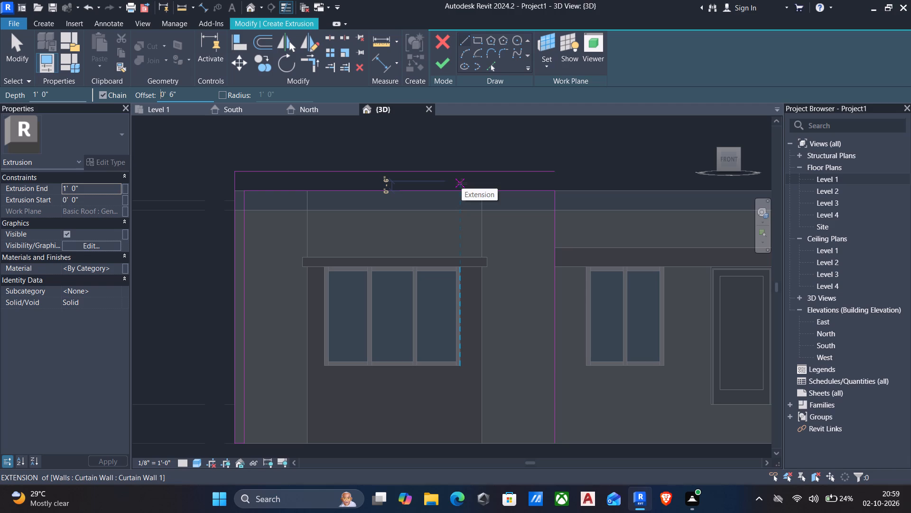
left_click(557, 191)
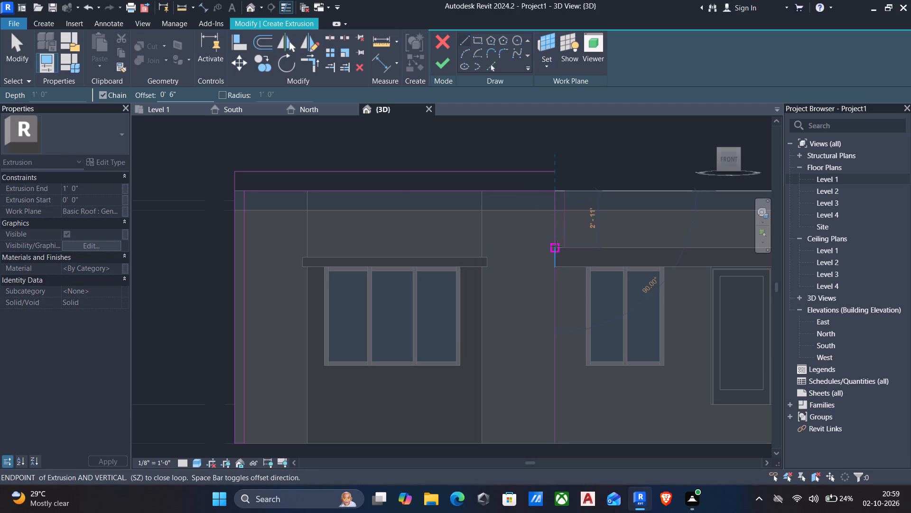
left_click(556, 247)
key("Escape")
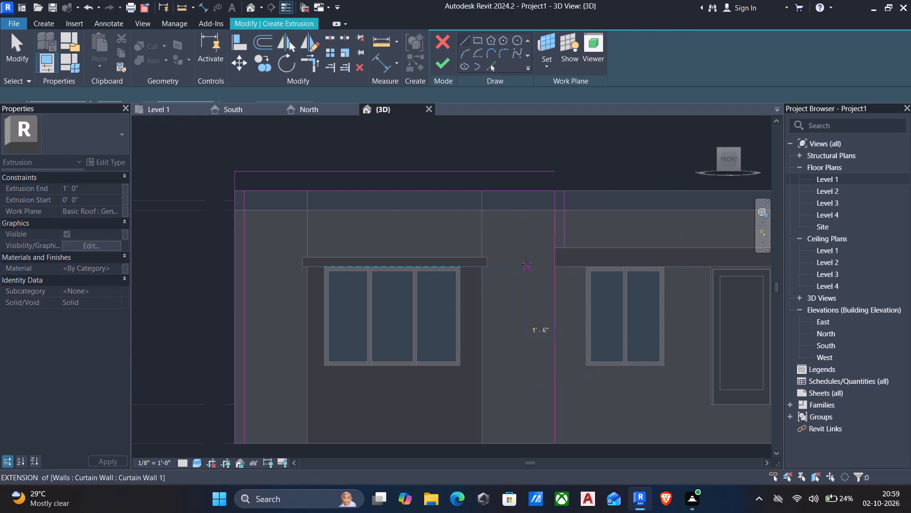
key("Escape")
Trim the frame's outer and inner horizontal lines to the matching vertical lines at the central wall edge, forming two corners.
type("tr")
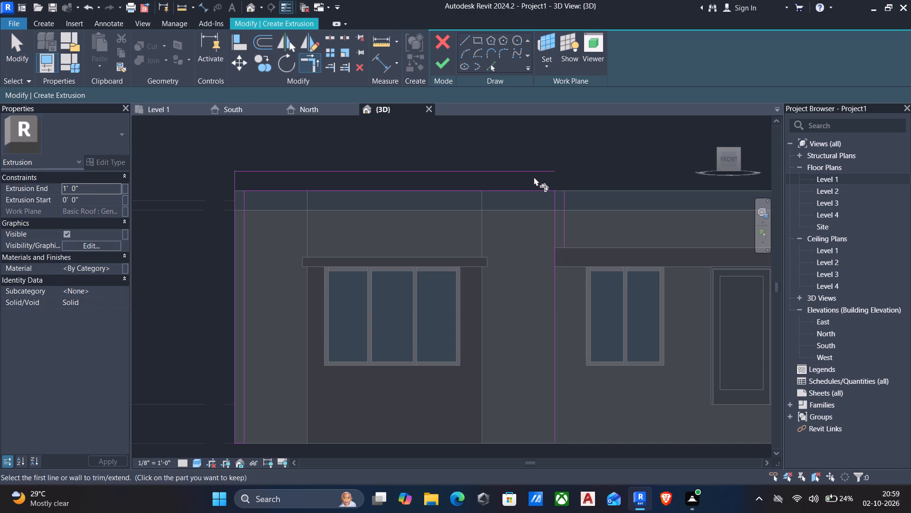
left_click(537, 171)
left_click(563, 195)
left_click(541, 189)
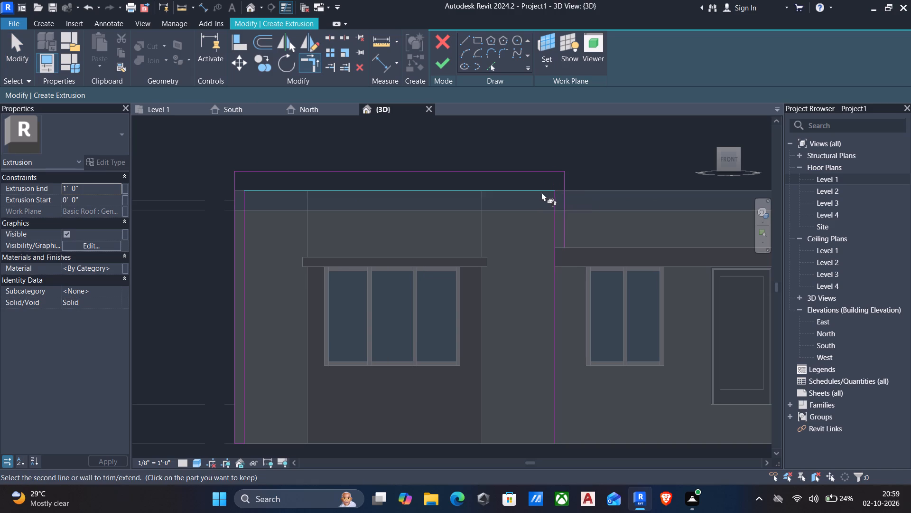
left_click(556, 215)
scroll(530, 261, "down", 2)
middle_click_drag(527, 265, 526, 238)
key("Escape")
Split the inner vertical line at the entrance canopy's underside and delete its lower part.
scroll(528, 232, "up", 3)
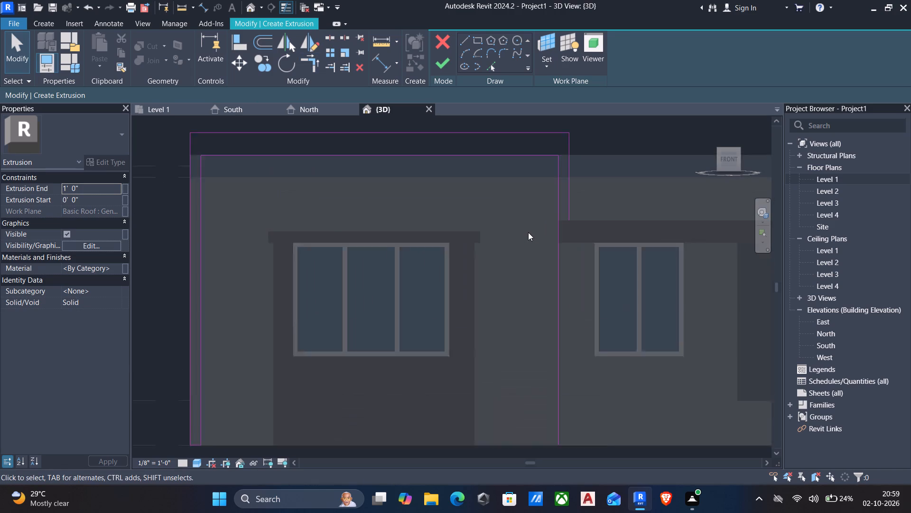
scroll(528, 232, "up", 6)
scroll(572, 234, "down", 5)
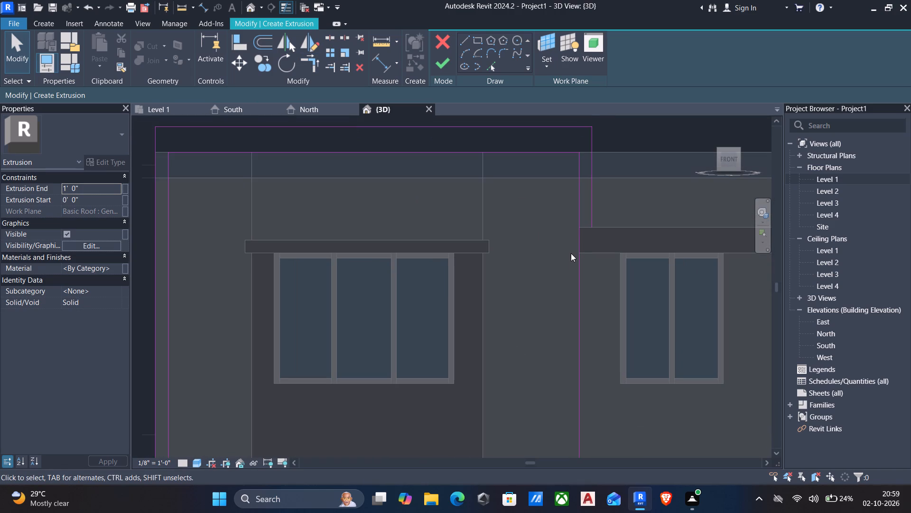
key("s")
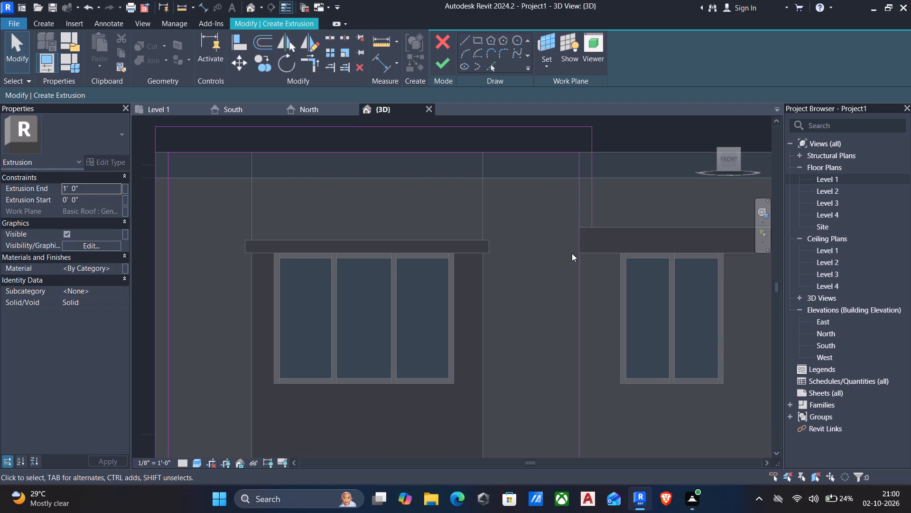
key("l")
left_click(583, 254)
key("Escape")
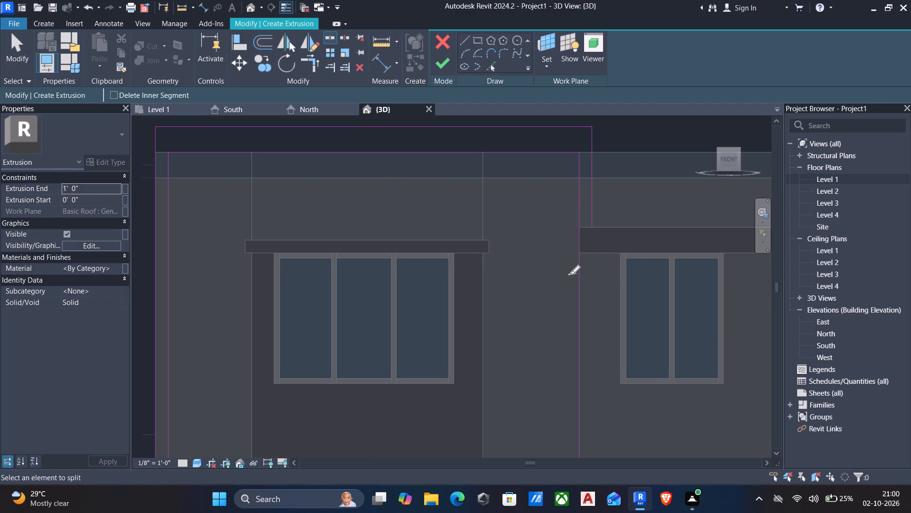
key("Escape")
left_click(578, 279)
key("Delete")
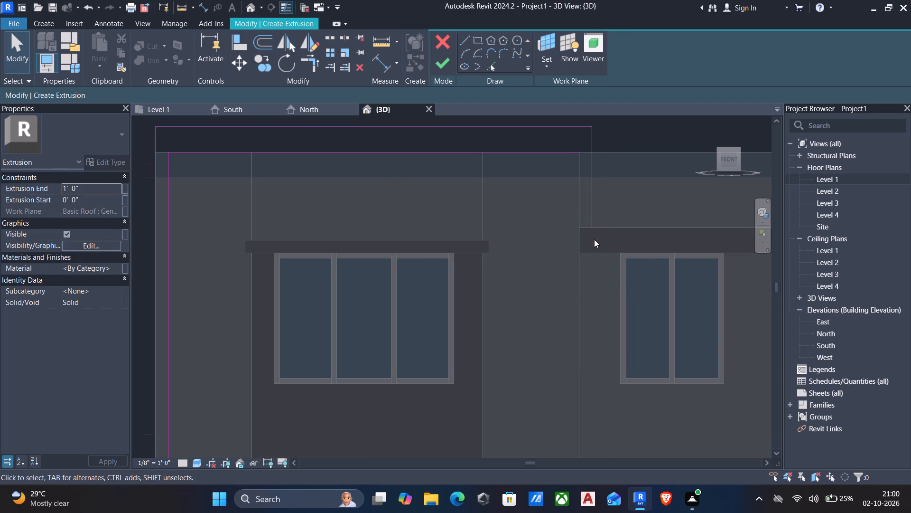
Close the frame's short leg with a horizontal line along the canopy's top edge, trimmed to a corner with the inner vertical line.
scroll(555, 67, "up", 3)
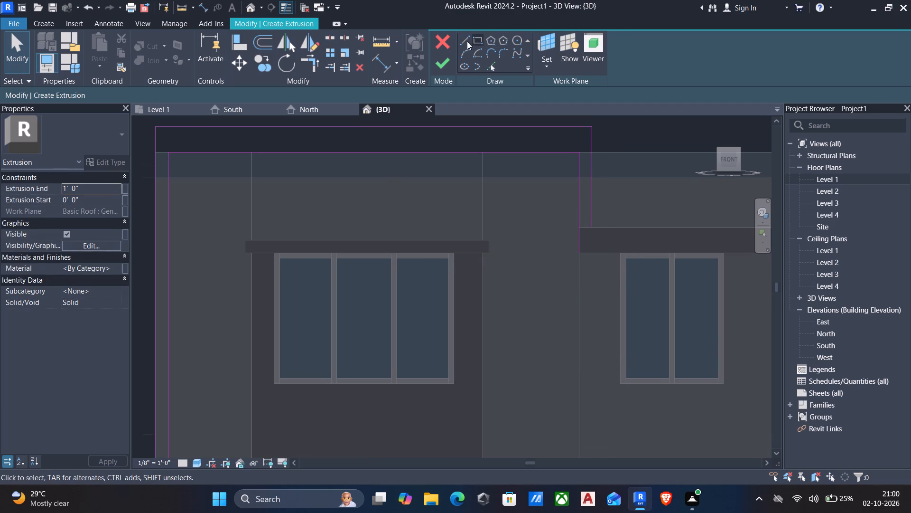
left_click(467, 41)
scroll(600, 232, "up", 8)
left_click(588, 222)
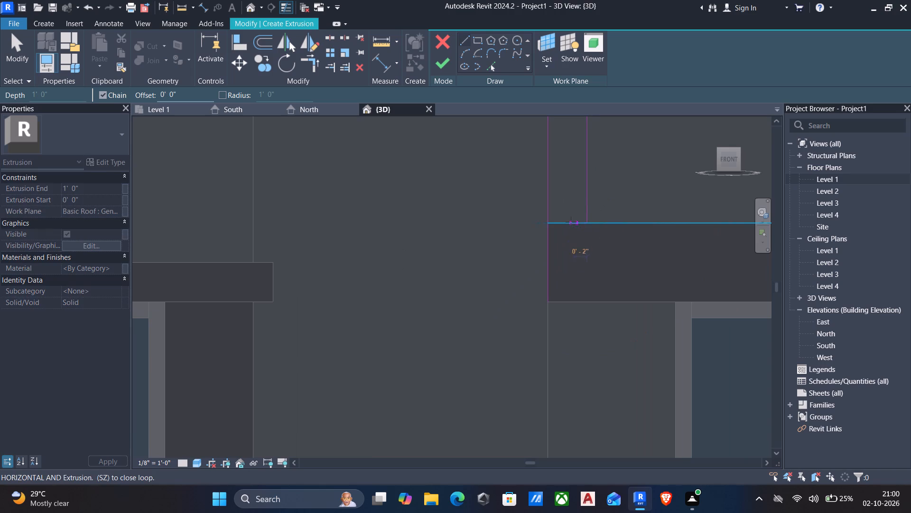
left_click(569, 222)
key("Escape")
key("Escape")
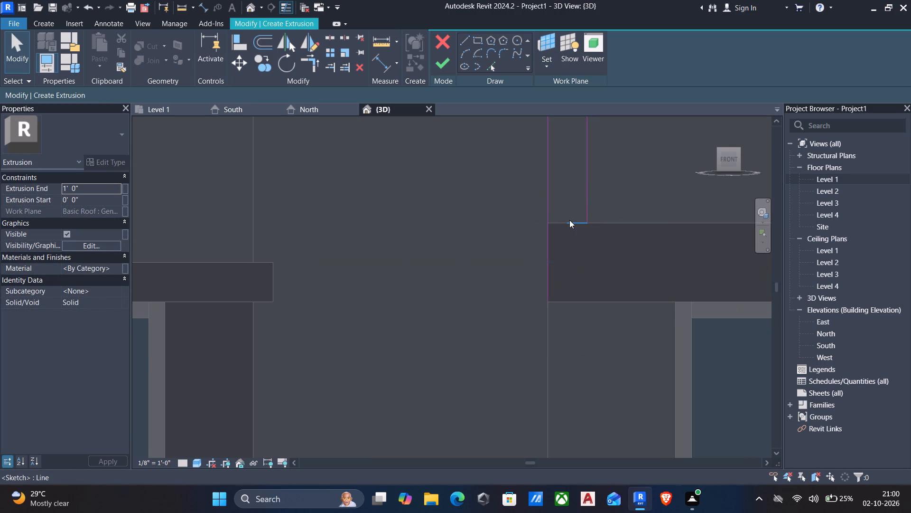
type("tr")
left_click(570, 221)
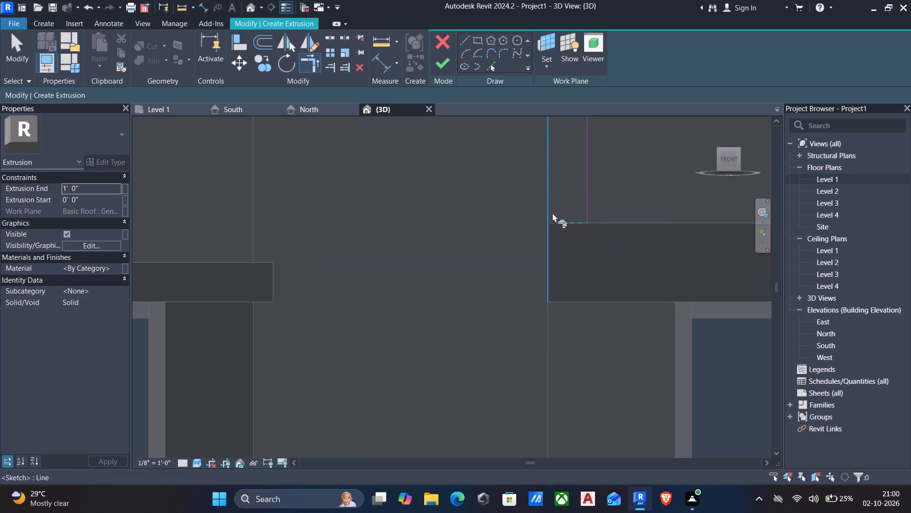
left_click(552, 214)
Finish the frame sketch as a 1' deep extrusion.
scroll(547, 233, "down", 4)
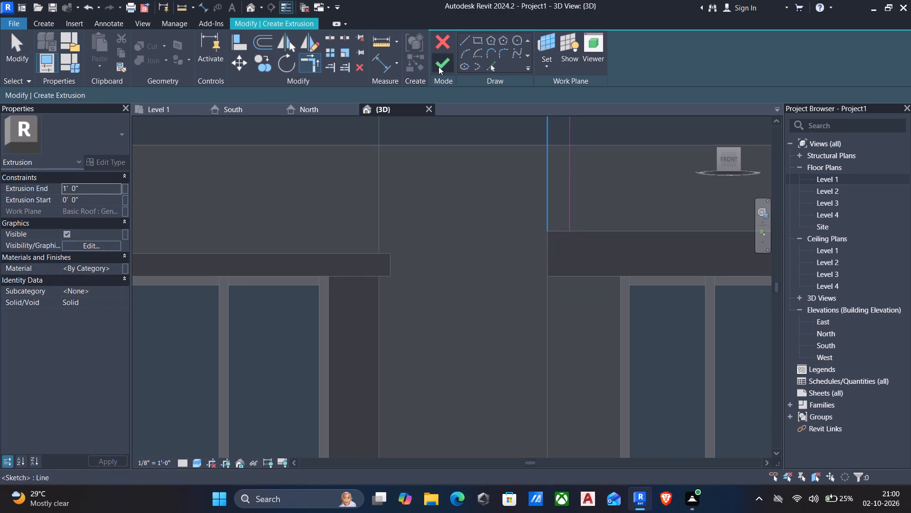
left_click(438, 67)
scroll(476, 207, "down", 4)
scroll(504, 274, "down", 6)
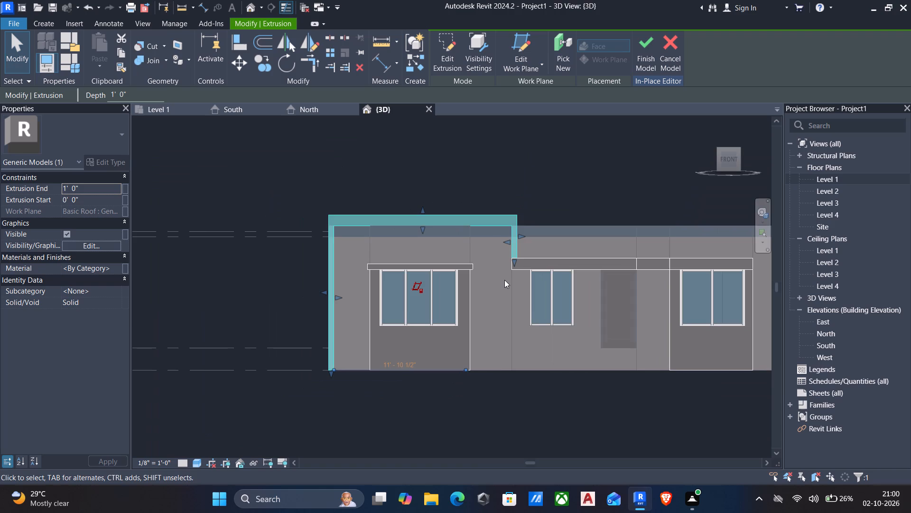
middle_click_drag(505, 281, 403, 358, "shift")
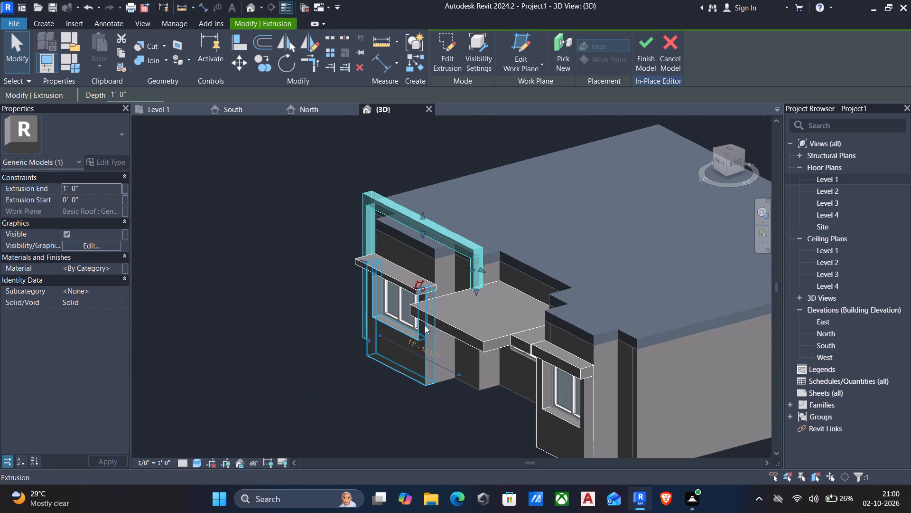
scroll(440, 289, "up", 4)
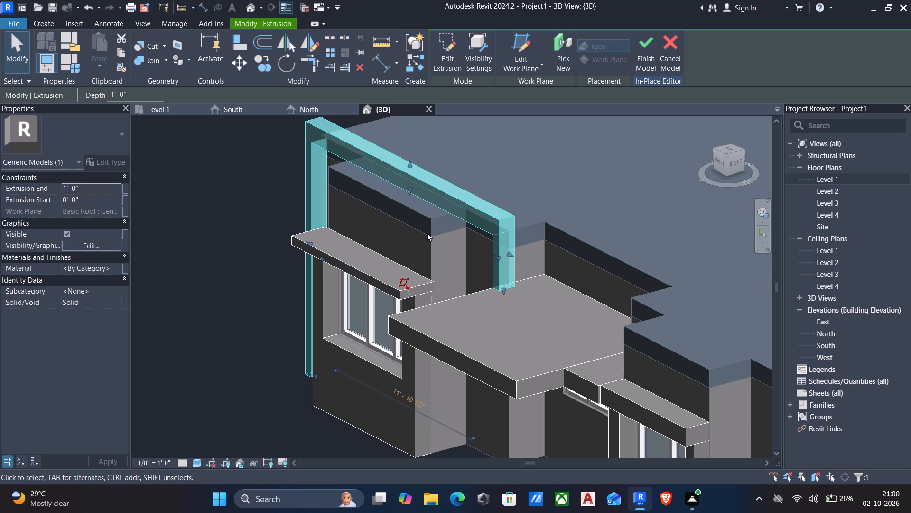
key("Escape")
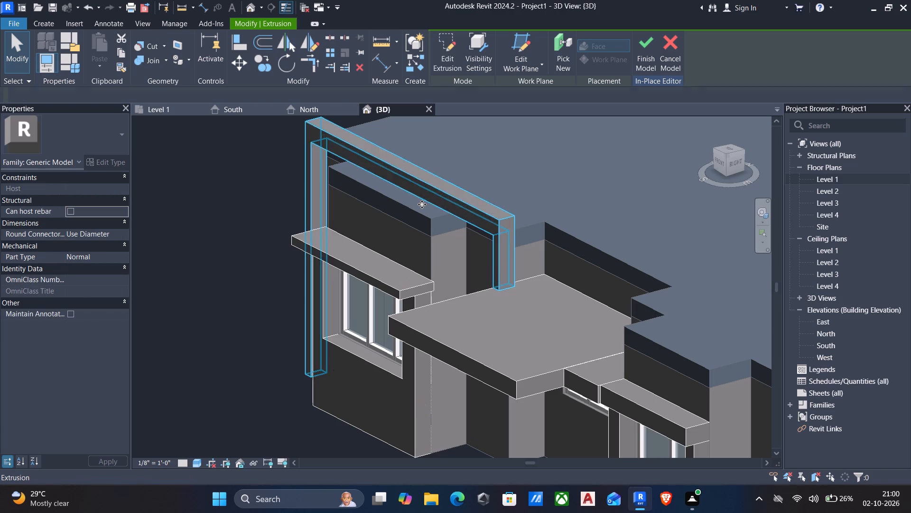
Pull the frame extrusion's front face outward to a depth of about 2'-3".
left_click(420, 182)
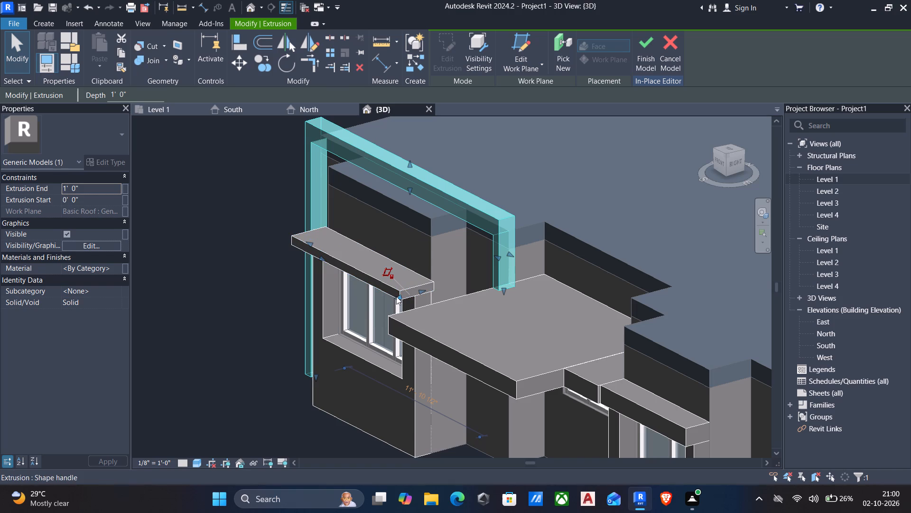
left_click_drag(397, 297, 383, 311)
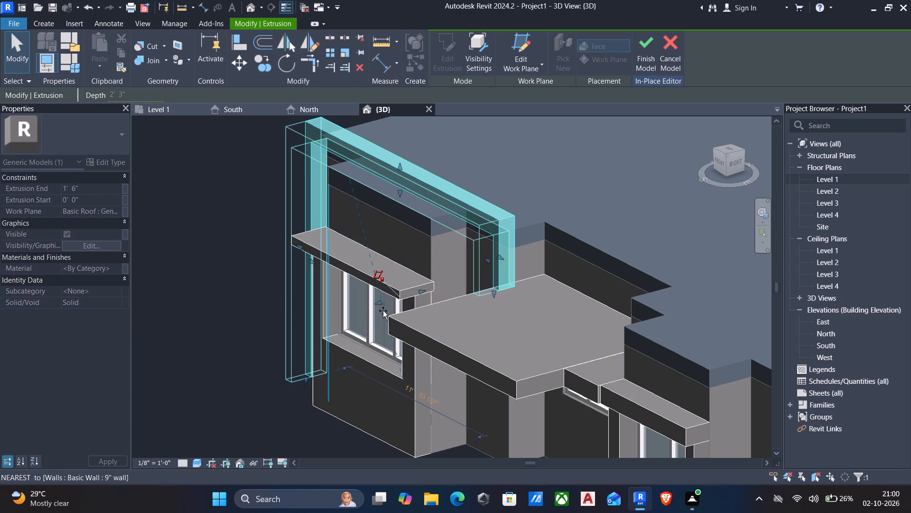
left_click_drag(383, 311, 383, 310)
key("Escape")
Check the frame from the front and below, and finish the in-place facade model.
scroll(360, 319, "down", 3)
middle_click_drag(359, 333, 370, 334, "shift")
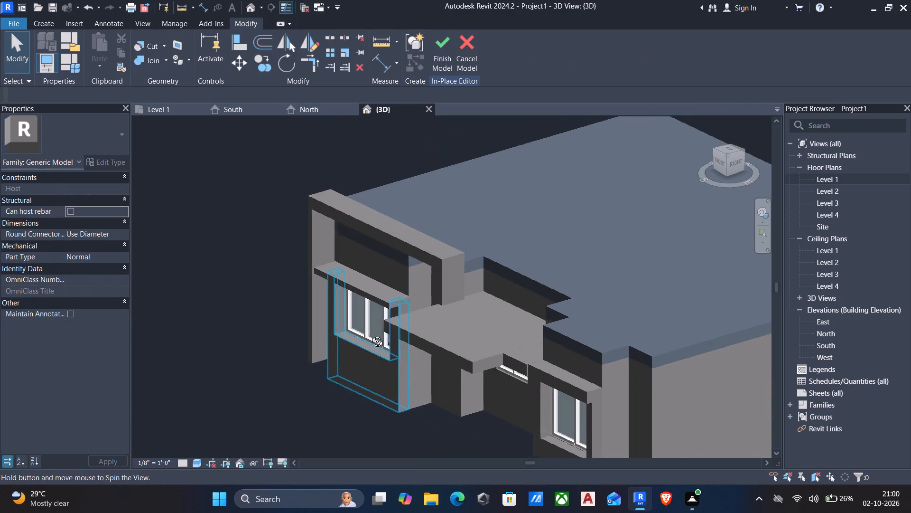
middle_click_drag(370, 334, 423, 314, "shift")
middle_click_drag(406, 355, 434, 314)
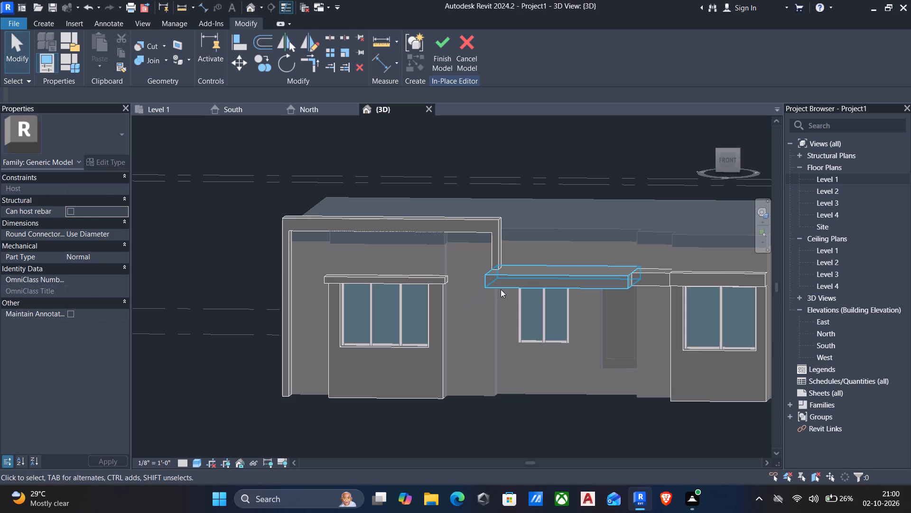
middle_click_drag(489, 286, 502, 209, "shift")
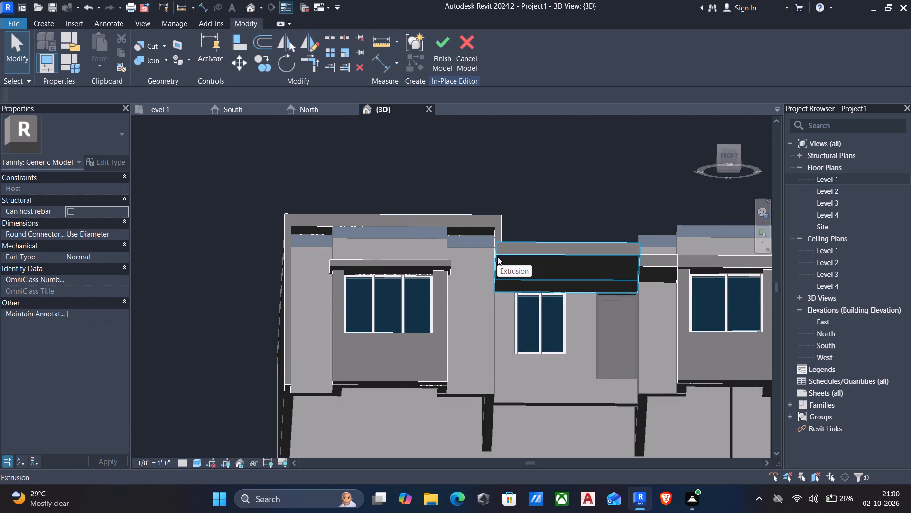
left_click(444, 54)
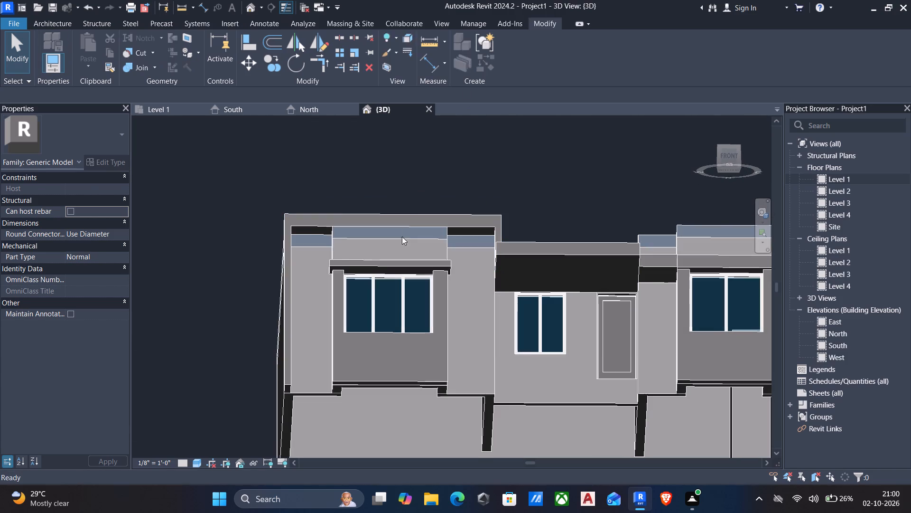
Reopen the in-place front facade model for editing.
left_click(538, 253)
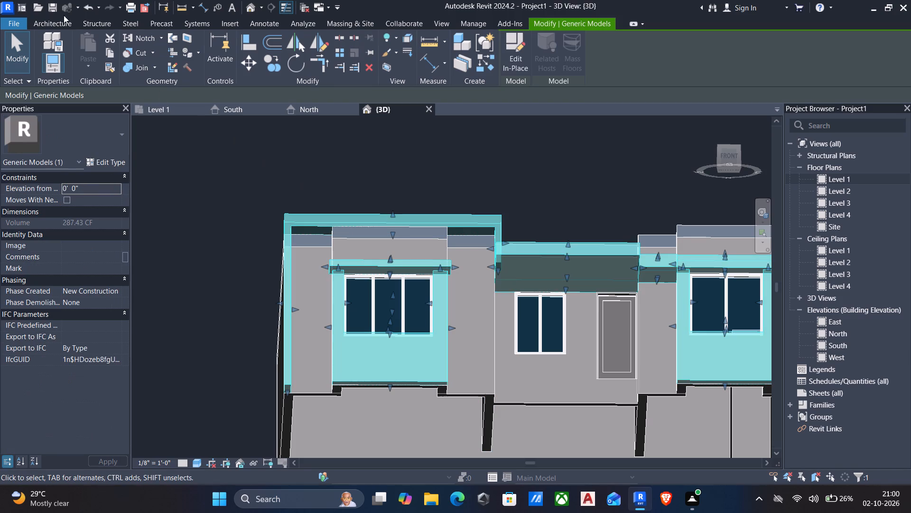
left_click(506, 48)
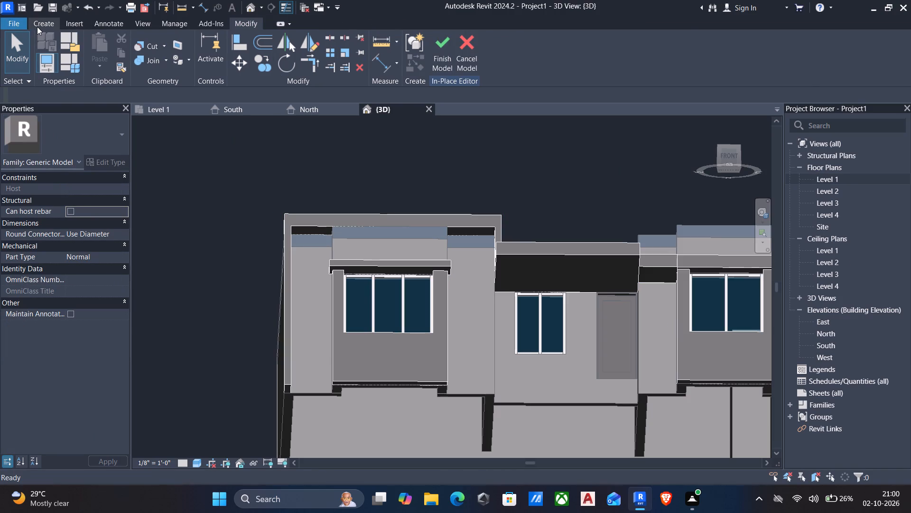
Start an extrusion on the entrance canopy's underside and sketch a rectangle about 8" by 1'-8" at its front west corner.
left_click(37, 27)
left_click(108, 48)
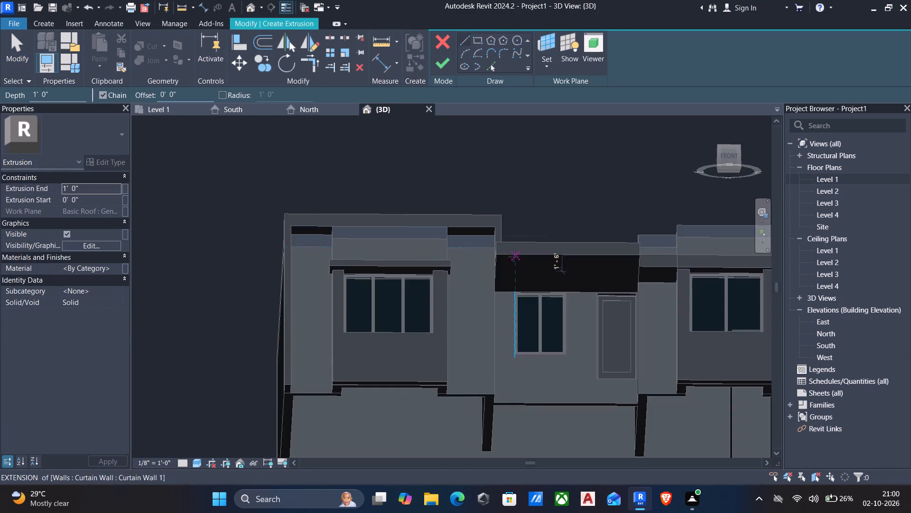
scroll(513, 256, "up", 4)
left_click(549, 59)
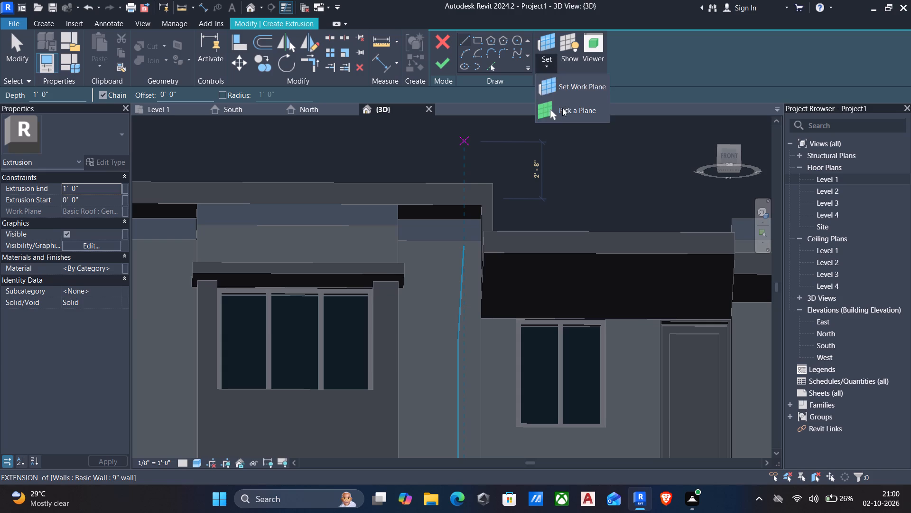
left_click(562, 108)
left_click(511, 257)
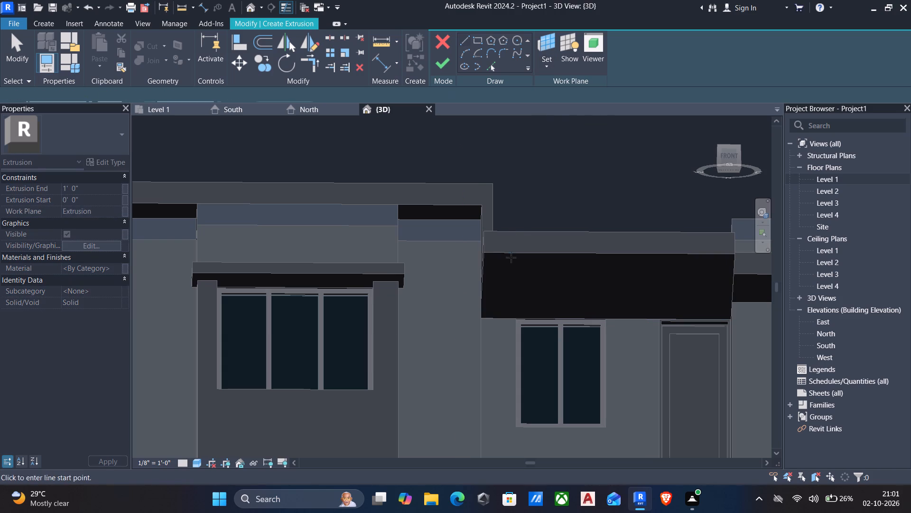
left_click(475, 38)
scroll(477, 266, "up", 2)
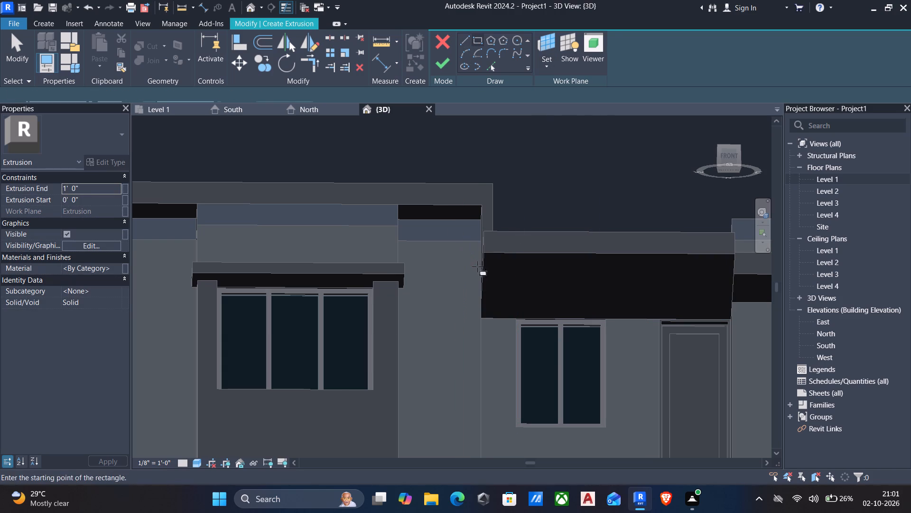
scroll(477, 266, "up", 3)
left_click(493, 241)
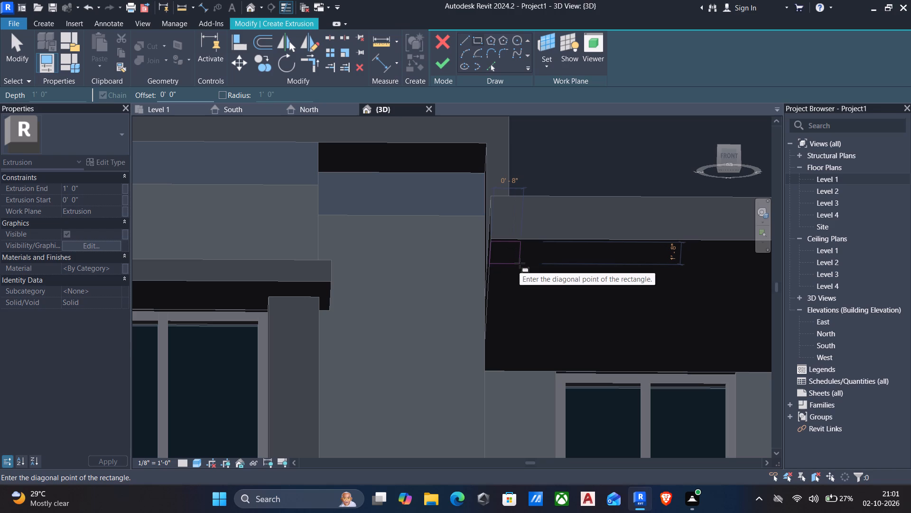
left_click(520, 263)
key("Escape")
key("Escape")
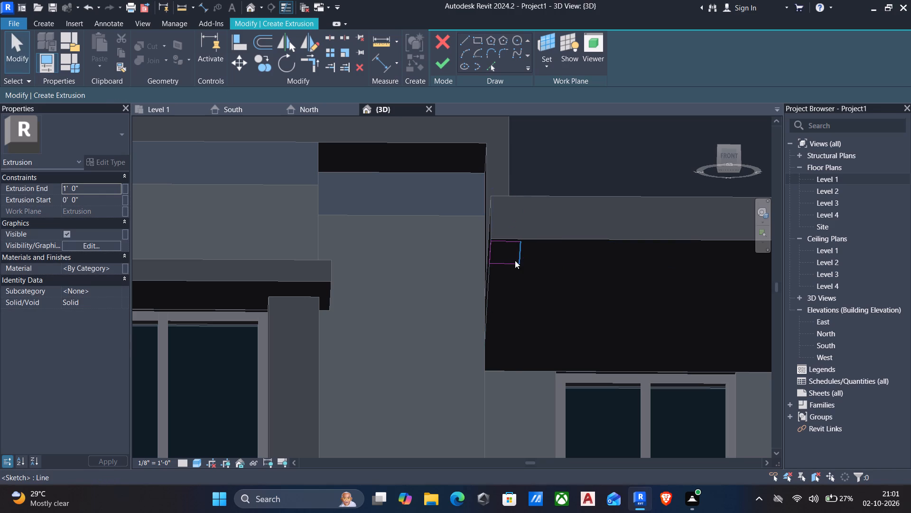
Set the sketched rectangle's front-to-back length to 8".
left_click(518, 257)
left_click(510, 224)
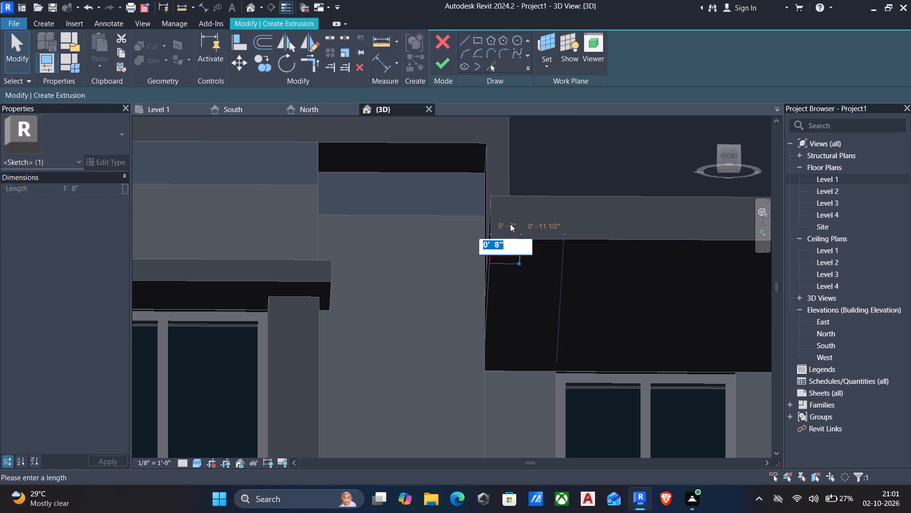
key("Escape")
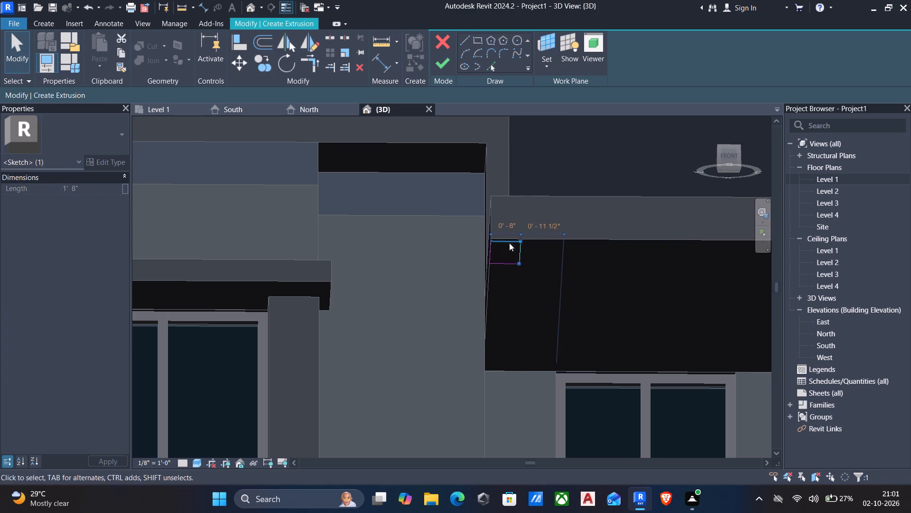
left_click(509, 266)
left_click(535, 259)
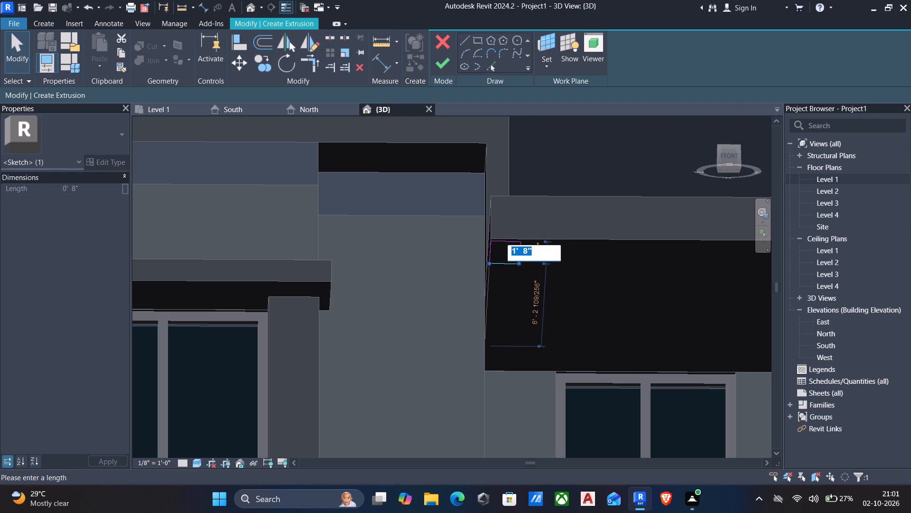
type("8\"")
key("Return")
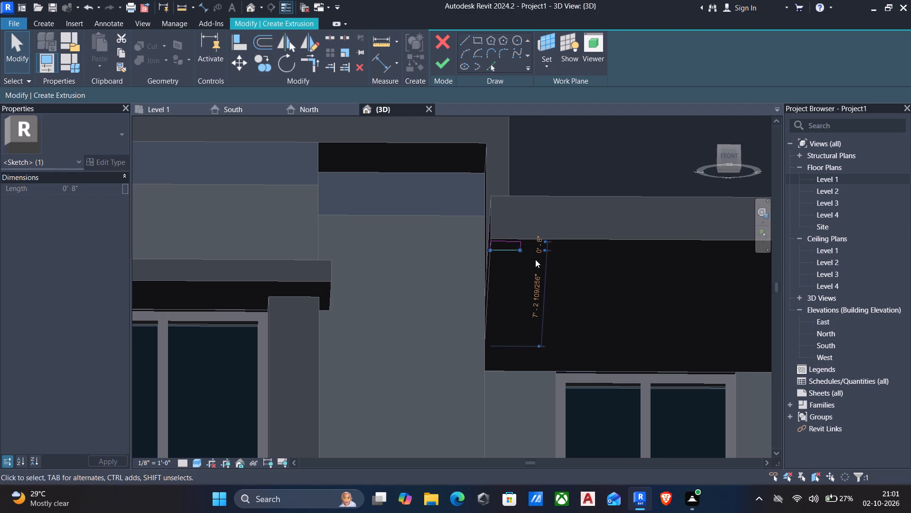
key("Escape")
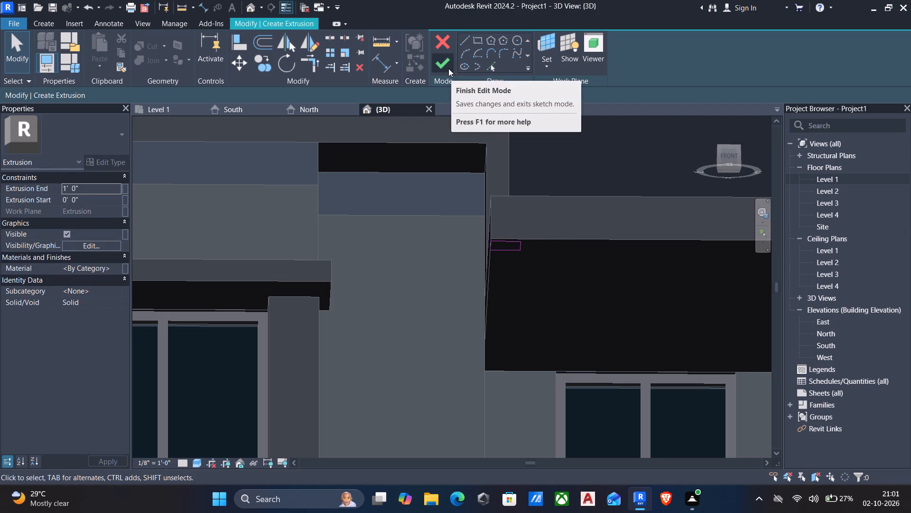
Finish the sketch and stretch the extrusion down to the ground as a canopy column, to a depth of 9'-1".
scroll(448, 68, "up", 2)
left_click(437, 69)
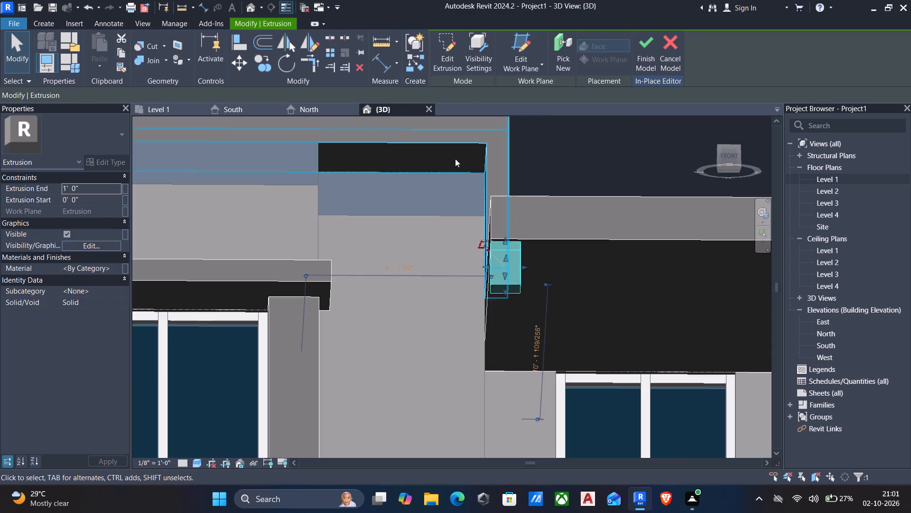
scroll(481, 209, "down", 2)
middle_click_drag(482, 217, 397, 292, "shift")
scroll(418, 288, "down", 3)
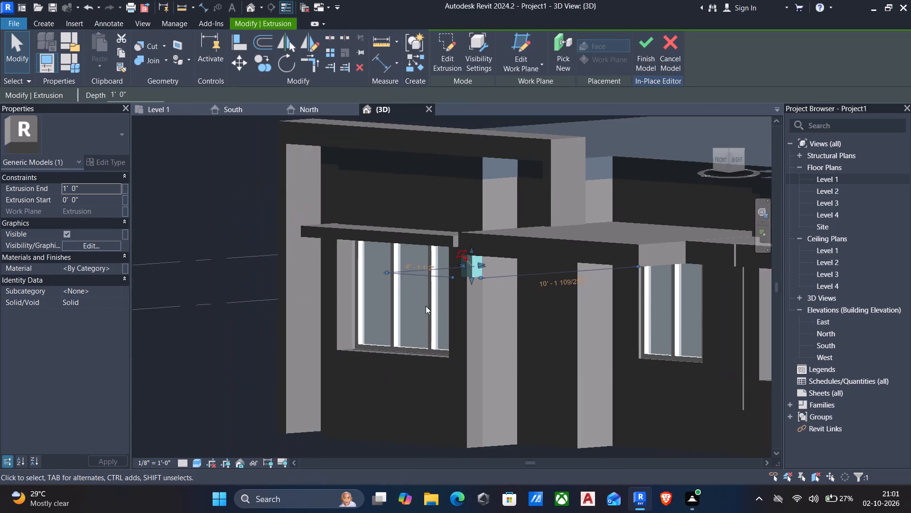
middle_click_drag(430, 315, 488, 280)
left_click_drag(529, 242, 532, 377)
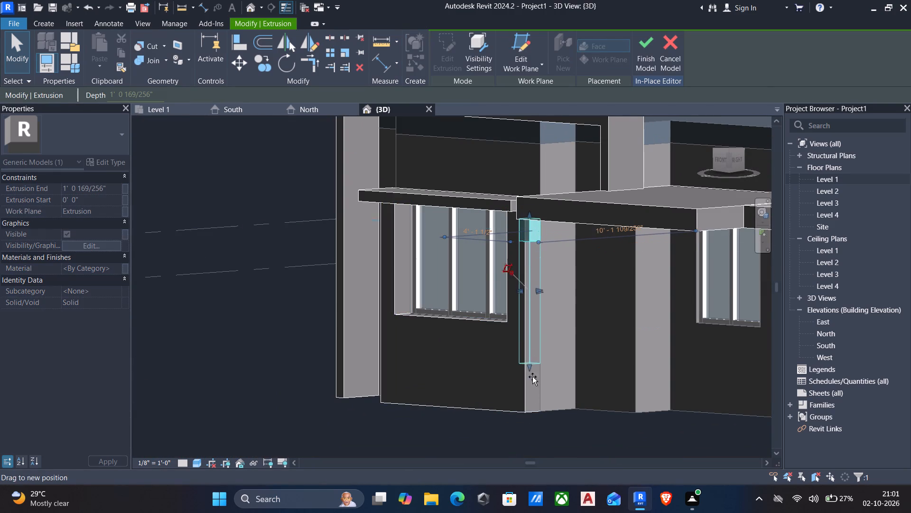
left_click_drag(532, 377, 532, 424)
scroll(512, 404, "down", 2)
middle_click_drag(512, 406, 571, 406, "shift")
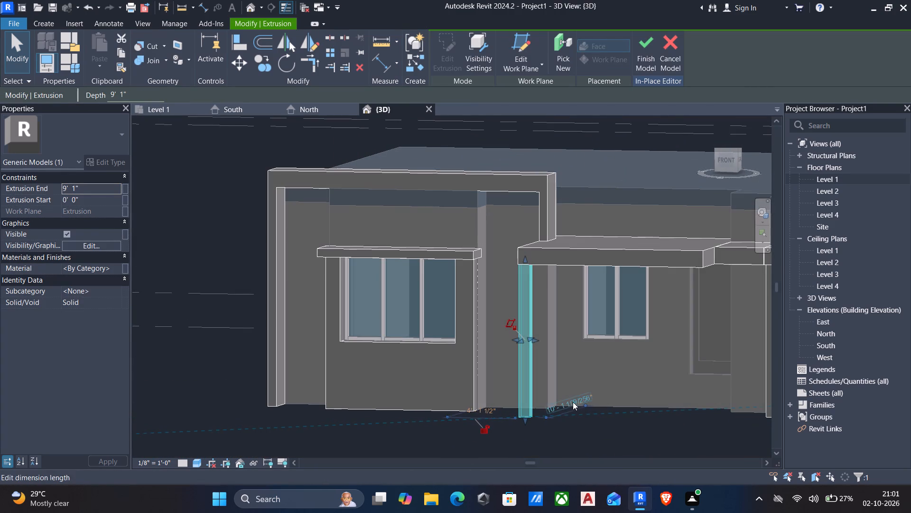
key("Escape")
Align the column's front and west faces with the canopy's front and west faces.
middle_click_drag(503, 337, 656, 365, "shift")
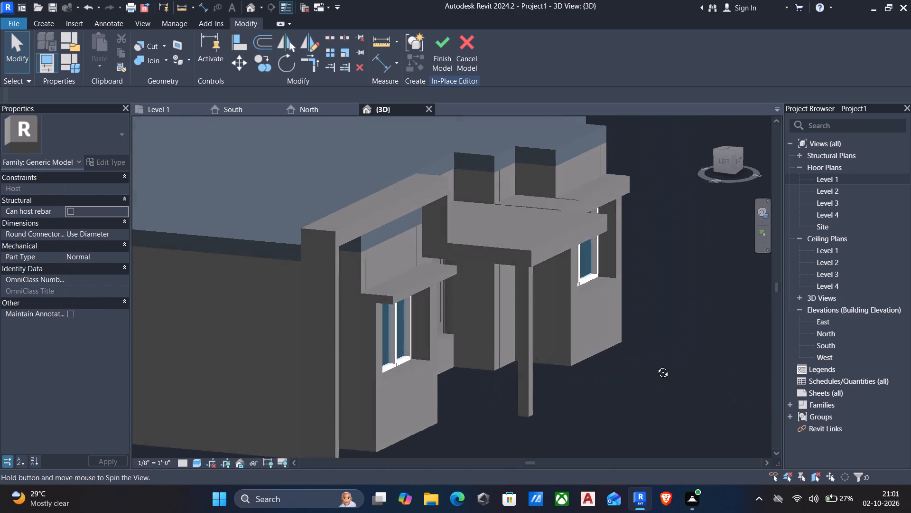
middle_click_drag(656, 365, 657, 366, "shift")
type("al")
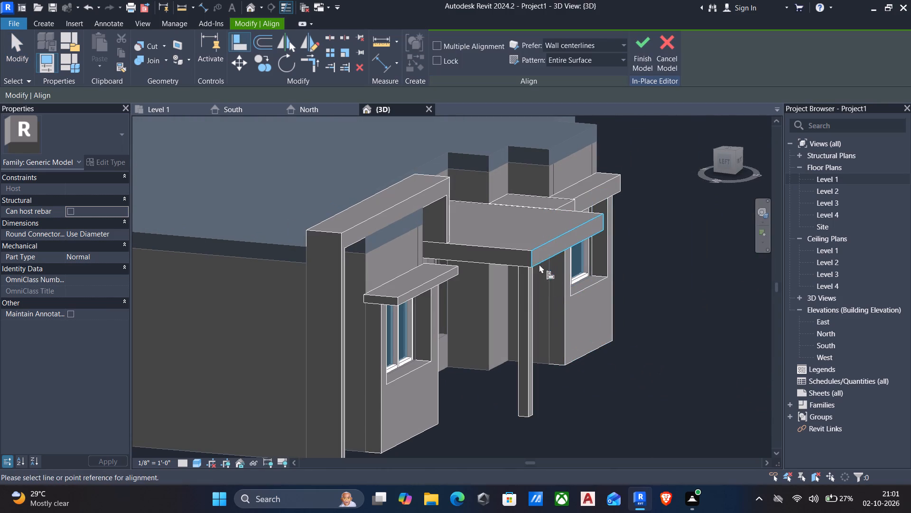
left_click(533, 257)
left_click(532, 287)
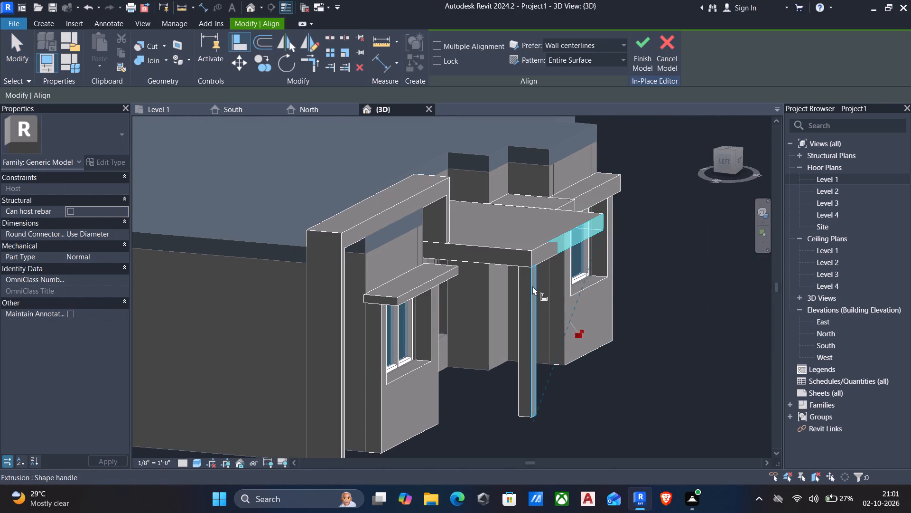
key("Escape")
middle_click_drag(533, 289, 462, 244, "shift")
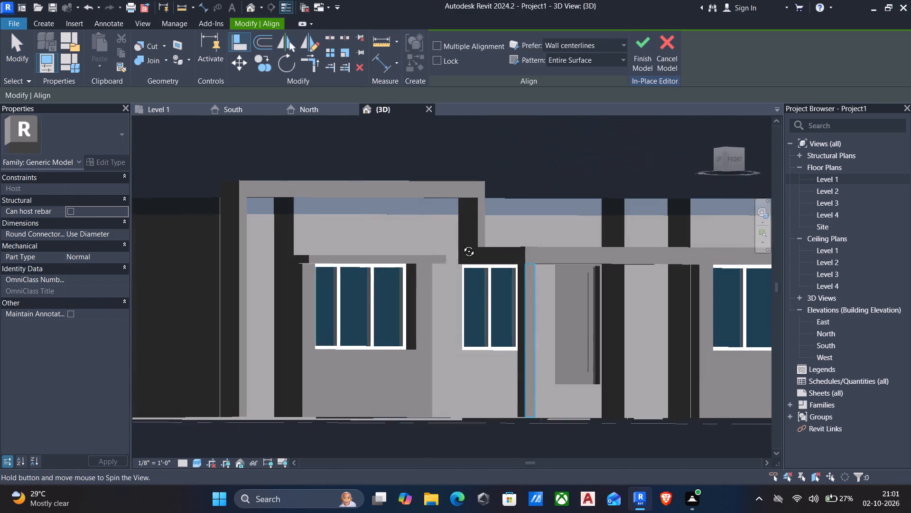
middle_click_drag(462, 244, 458, 239, "shift")
scroll(518, 280, "up", 4)
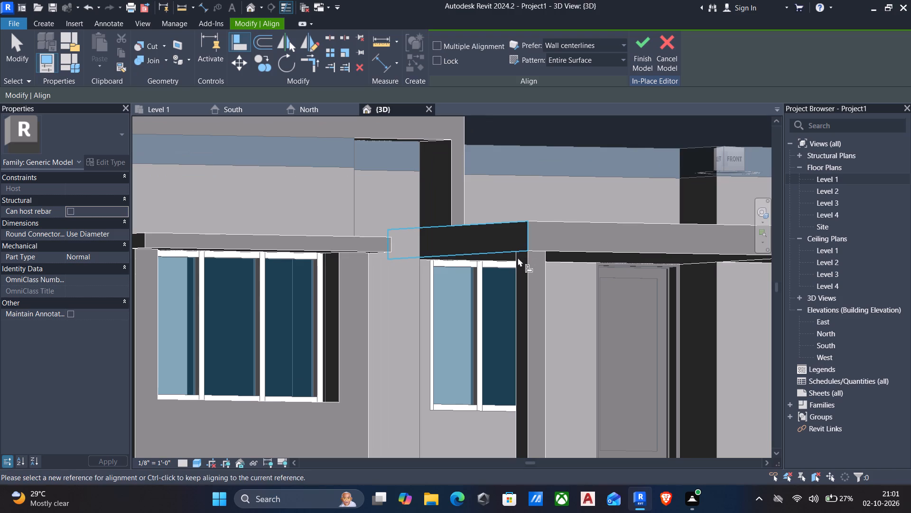
left_click(516, 251)
left_click_drag(523, 267, 523, 275)
scroll(524, 276, "down", 3)
key("Escape")
middle_click(531, 295)
key("Escape")
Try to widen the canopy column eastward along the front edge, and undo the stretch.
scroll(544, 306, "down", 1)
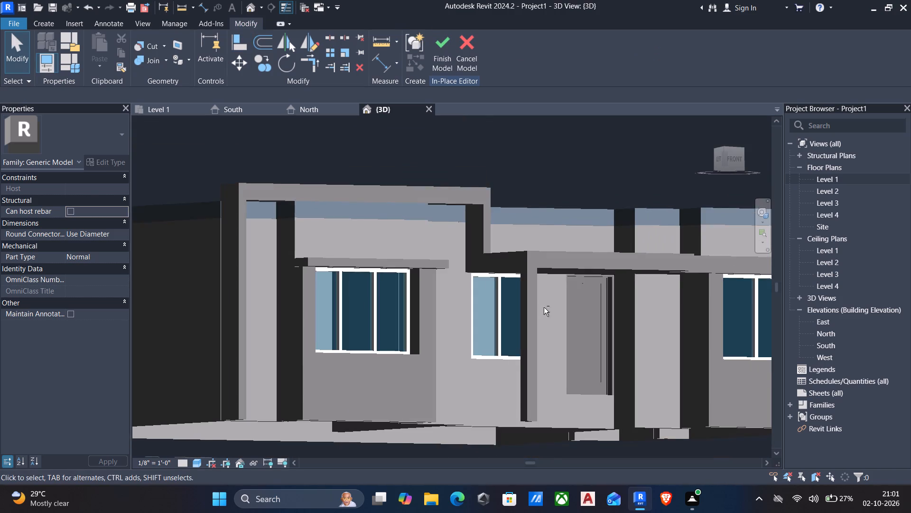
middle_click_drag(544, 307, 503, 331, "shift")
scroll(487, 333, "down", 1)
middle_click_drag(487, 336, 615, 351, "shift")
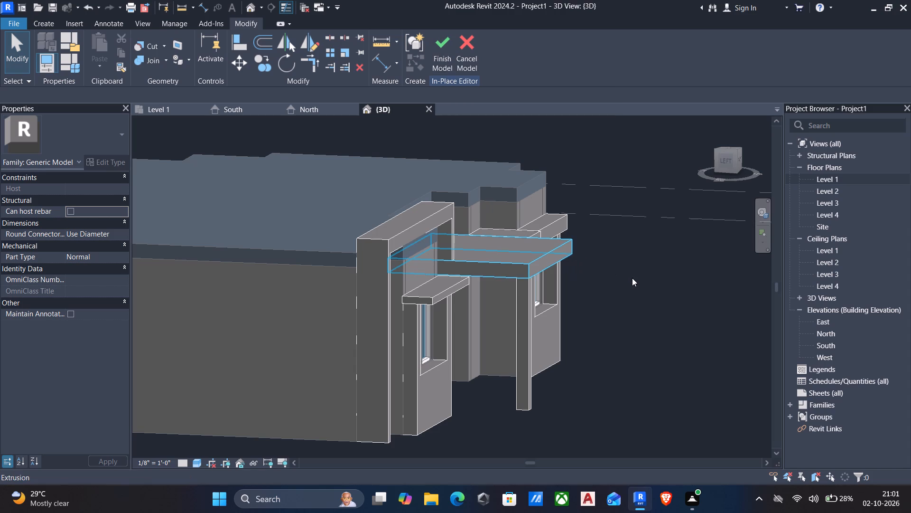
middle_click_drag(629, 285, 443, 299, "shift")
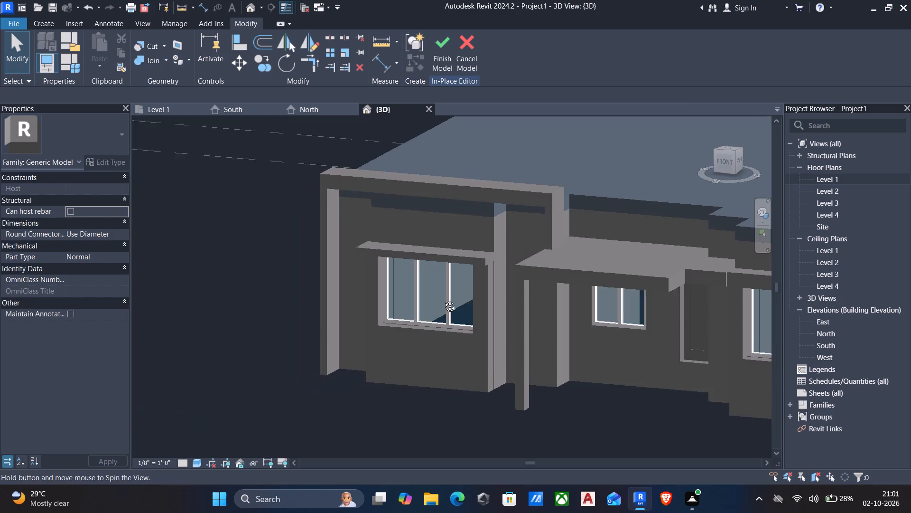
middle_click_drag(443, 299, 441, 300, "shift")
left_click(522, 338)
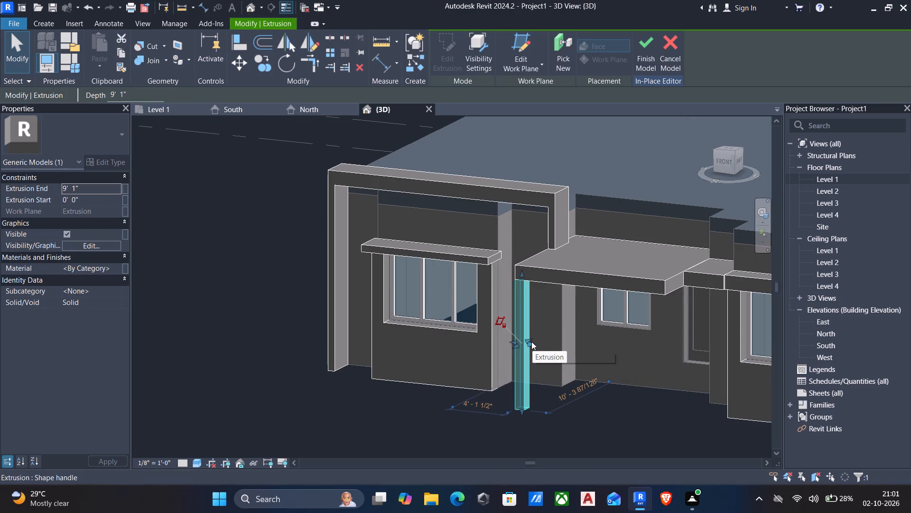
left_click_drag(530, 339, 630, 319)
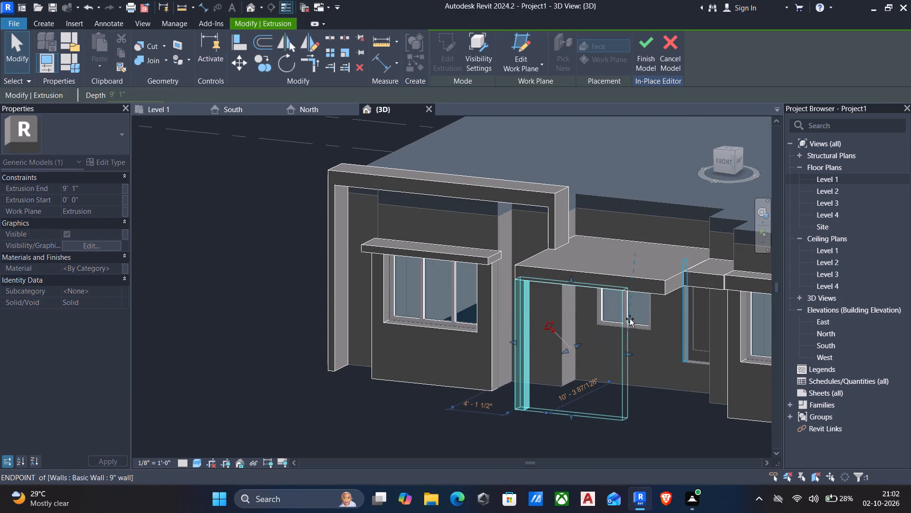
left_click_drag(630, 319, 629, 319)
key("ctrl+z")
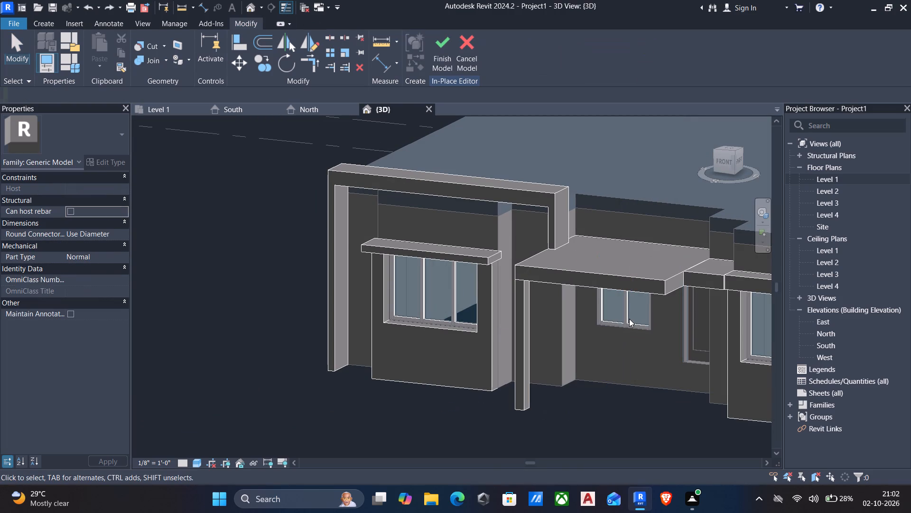
Stretch the column's rear face back toward the house to form a side wall under the canopy.
left_click(529, 353)
middle_click_drag(543, 373, 536, 376, "shift")
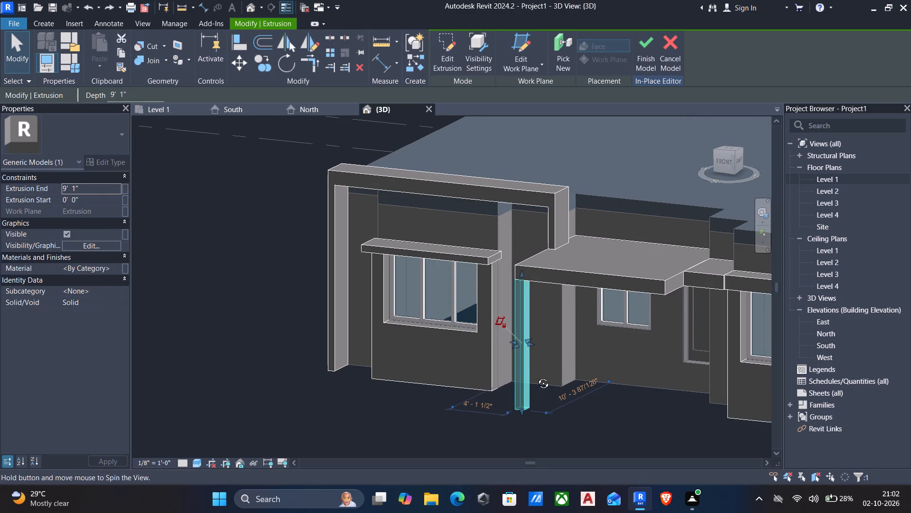
middle_click_drag(536, 376, 442, 386, "shift")
left_click_drag(533, 339, 597, 343)
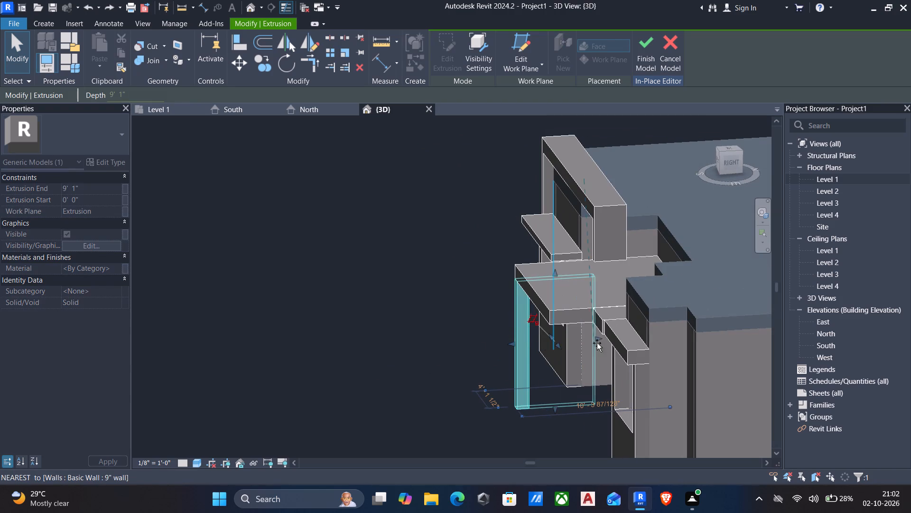
left_click_drag(597, 343, 604, 343)
scroll(534, 379, "down", 1)
middle_click_drag(533, 383, 692, 360, "shift")
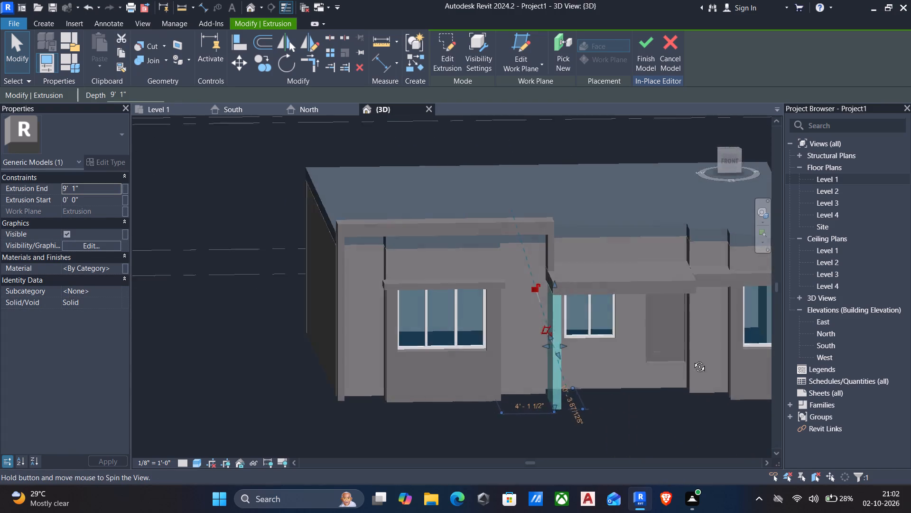
middle_click_drag(692, 360, 712, 370, "shift")
key("Escape")
Align the rear face of the canopy's side wall with the recessed entrance wall.
middle_click_drag(587, 318, 584, 320, "shift")
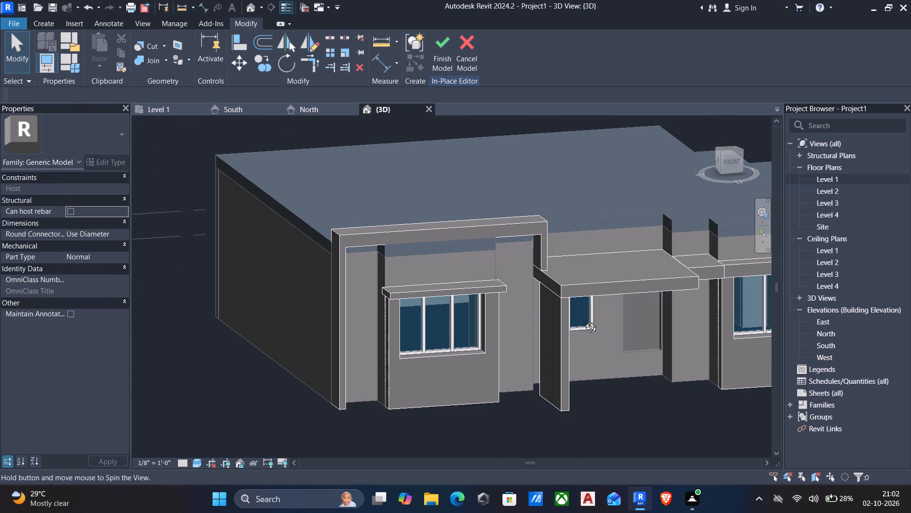
middle_click_drag(584, 320, 485, 324, "shift")
key("a")
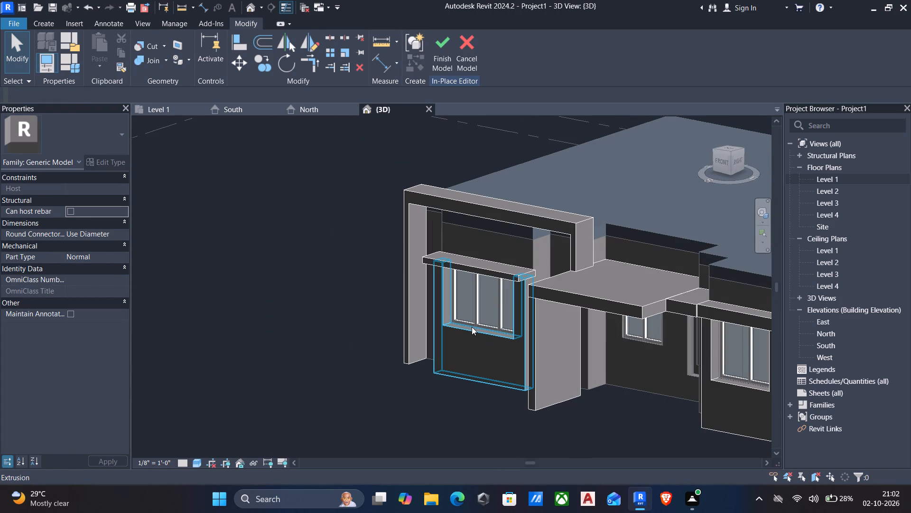
key("l")
left_click(608, 378)
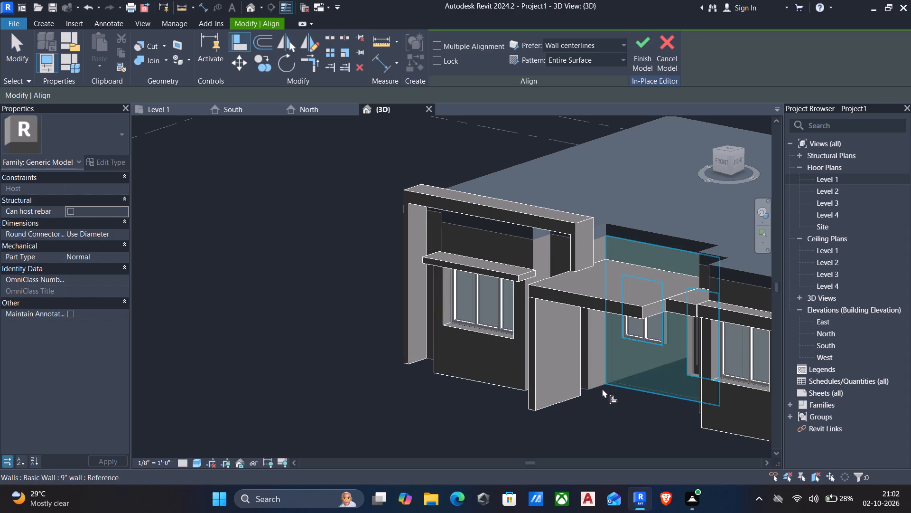
middle_click_drag(602, 391, 518, 390, "shift")
middle_click_drag(575, 380, 580, 388, "shift")
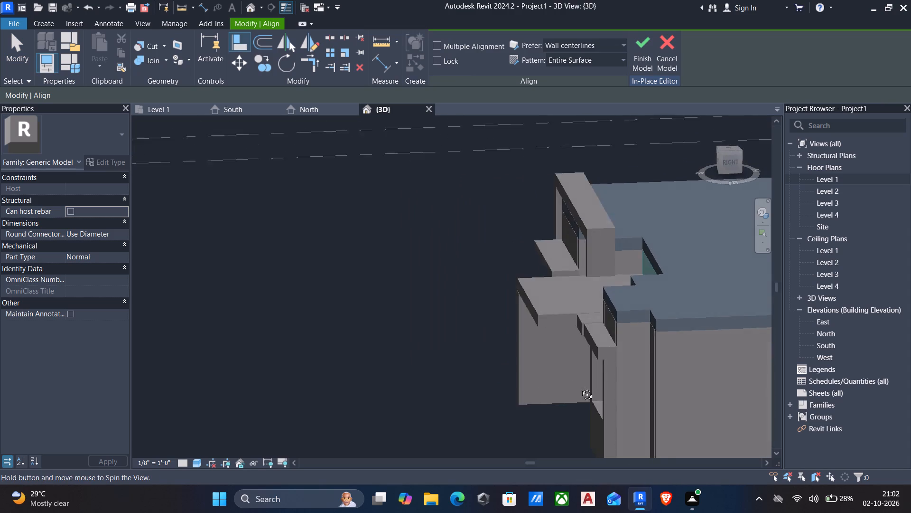
middle_click_drag(580, 388, 809, 393, "shift")
left_click(523, 359)
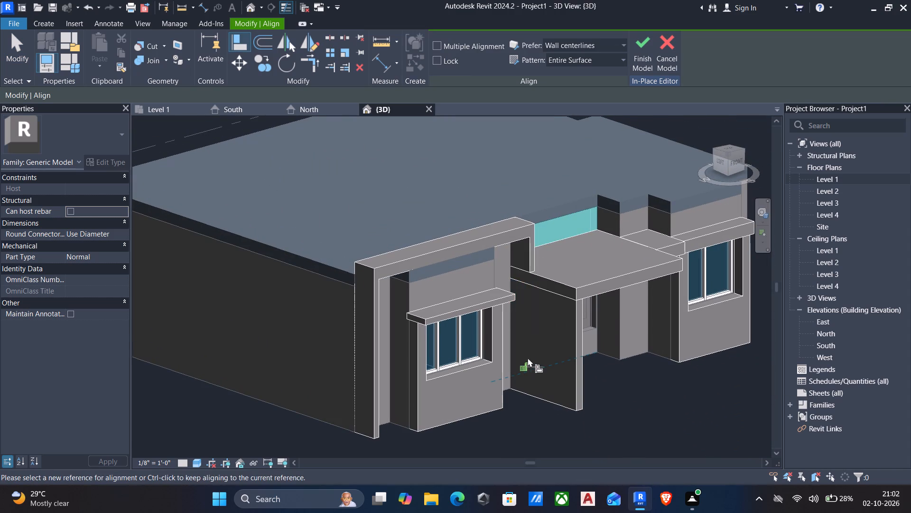
key("Escape")
scroll(585, 381, "down", 3)
middle_click_drag(593, 388, 476, 370, "shift")
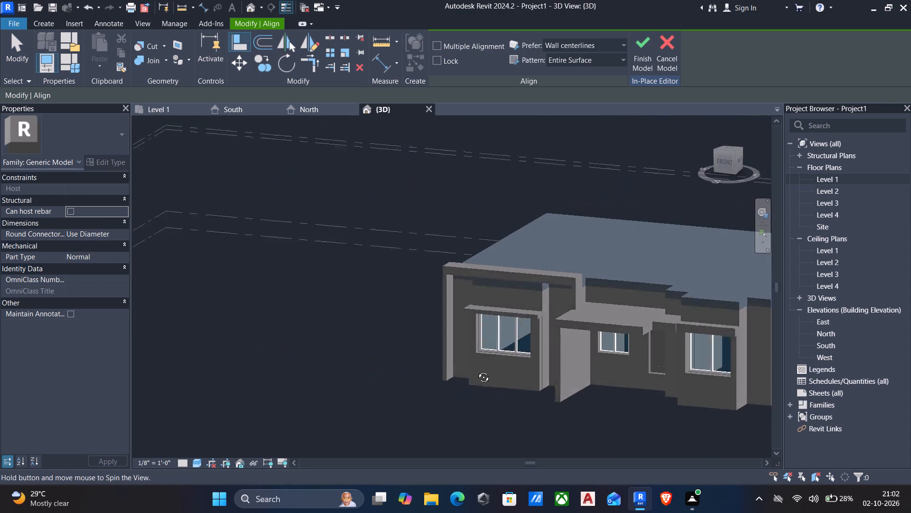
Check the side wall under the entrance canopy and finish the in-place front facade model.
middle_click_drag(476, 370, 486, 366, "shift")
middle_click_drag(591, 357, 657, 363, "shift")
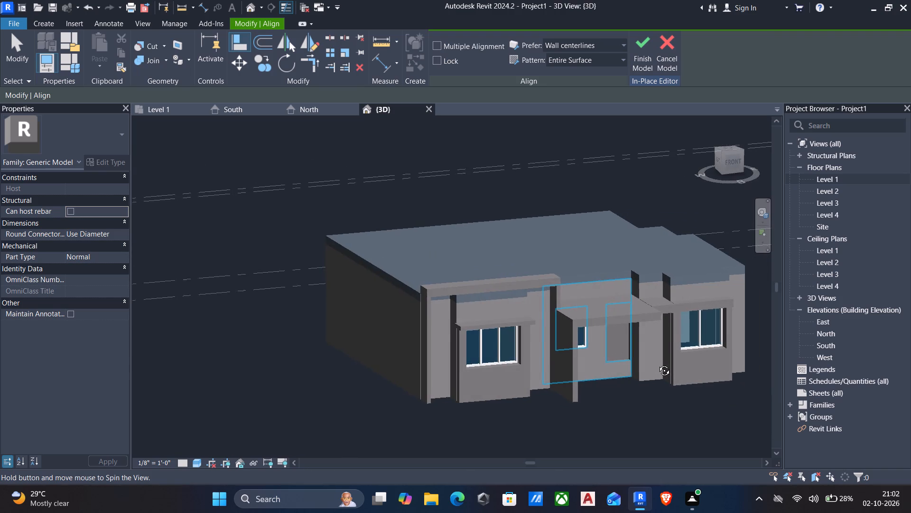
middle_click_drag(657, 363, 636, 371, "shift")
middle_click_drag(640, 340, 625, 317, "shift")
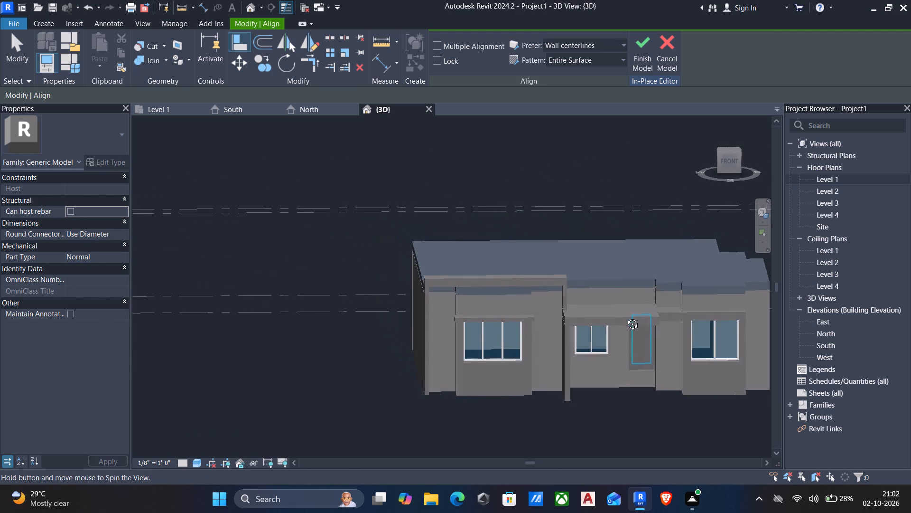
middle_click_drag(625, 317, 619, 318, "shift")
key("Escape")
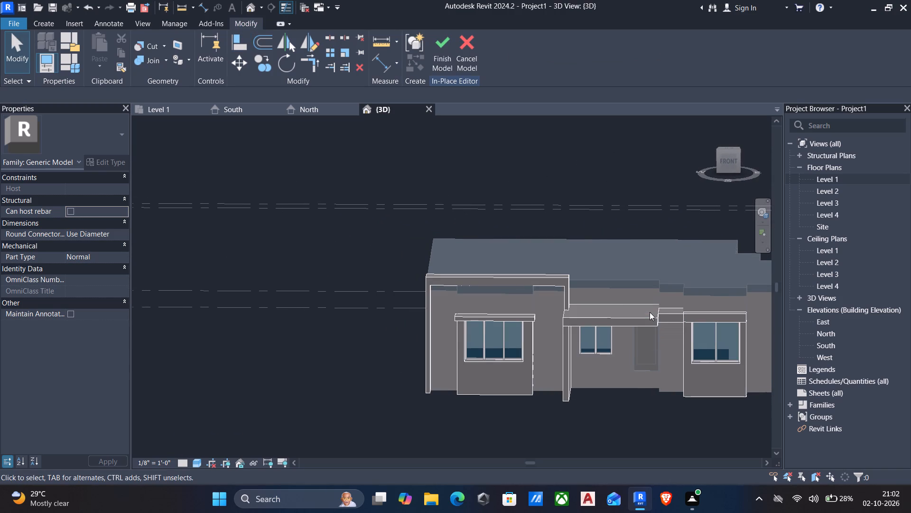
left_click(446, 44)
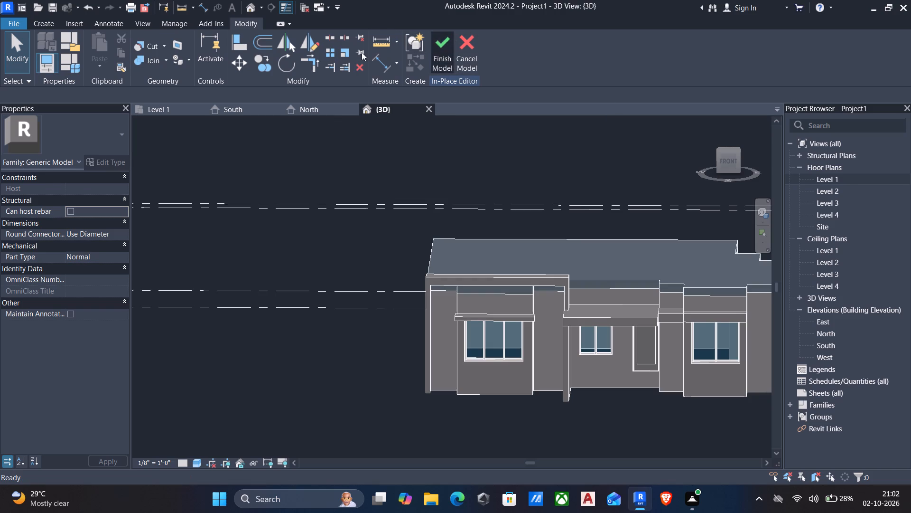
Reopen the in-place facade model and start a new extrusion with the entrance canopy's underside as work plane.
left_click(601, 315)
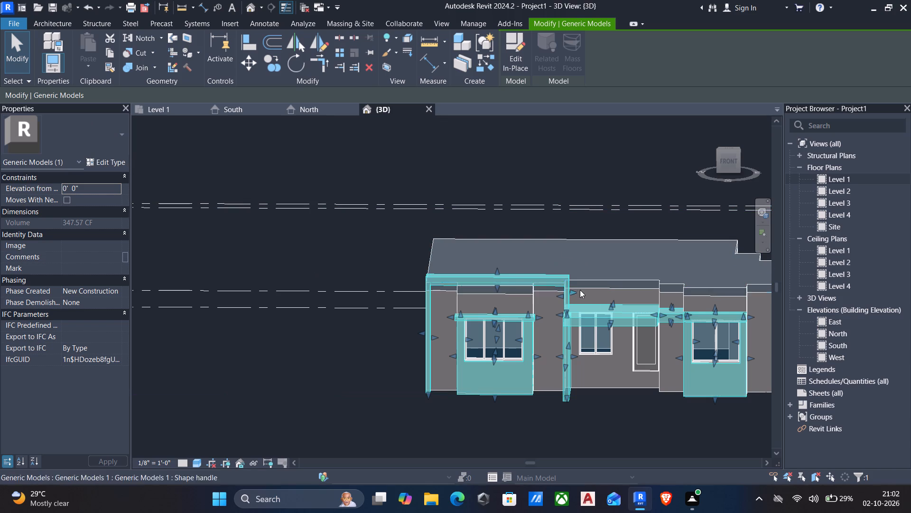
left_click(521, 57)
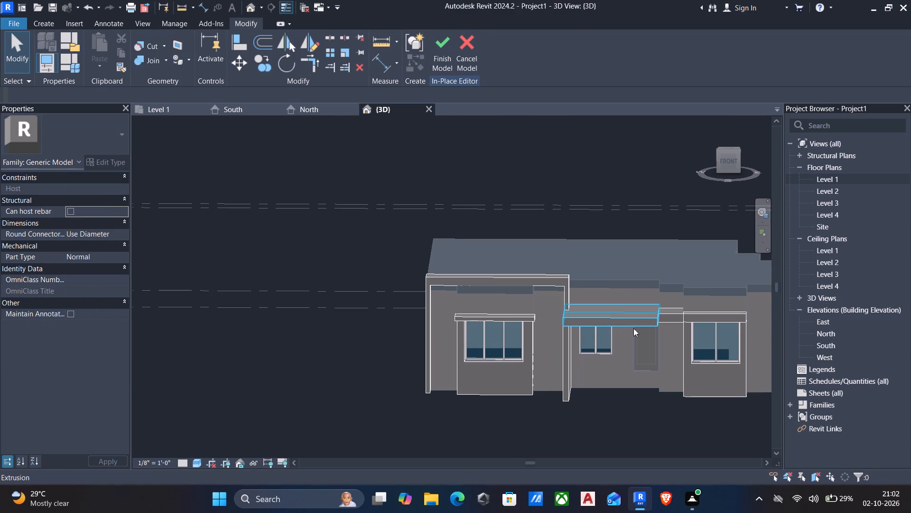
middle_click_drag(638, 333, 627, 261, "shift")
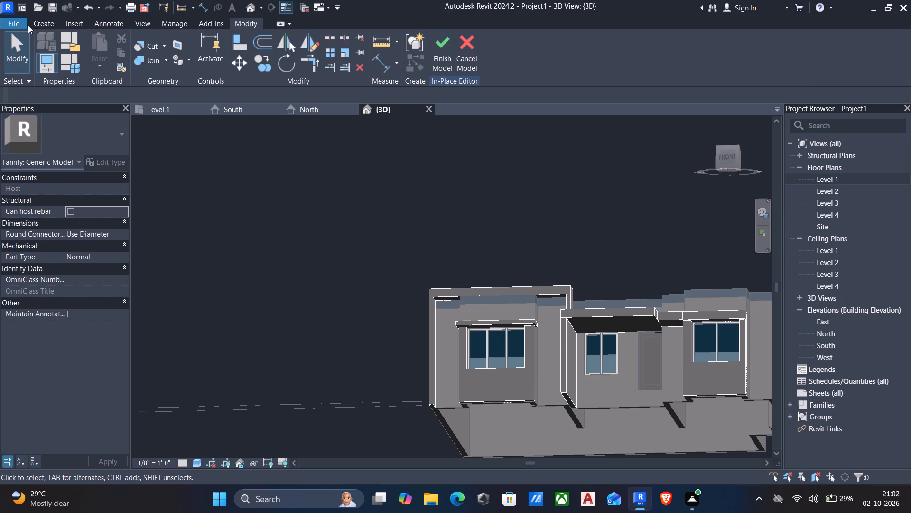
left_click(40, 23)
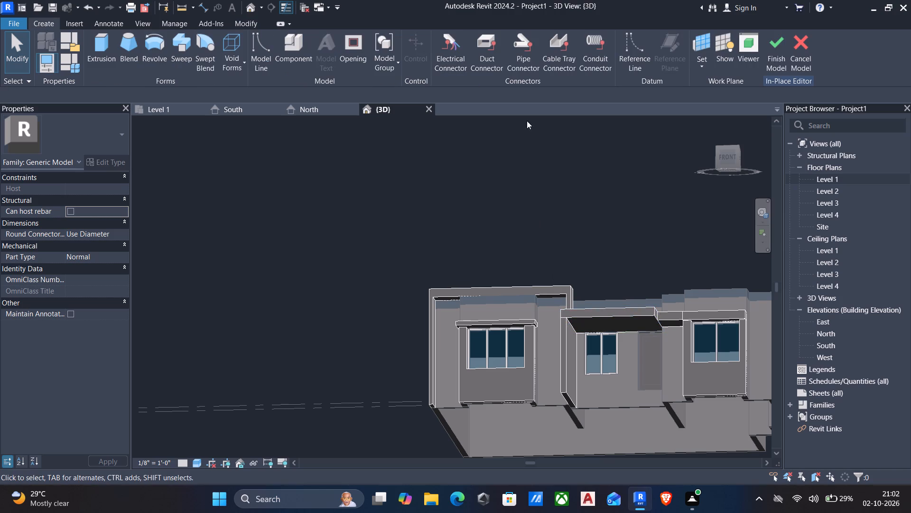
left_click(113, 42)
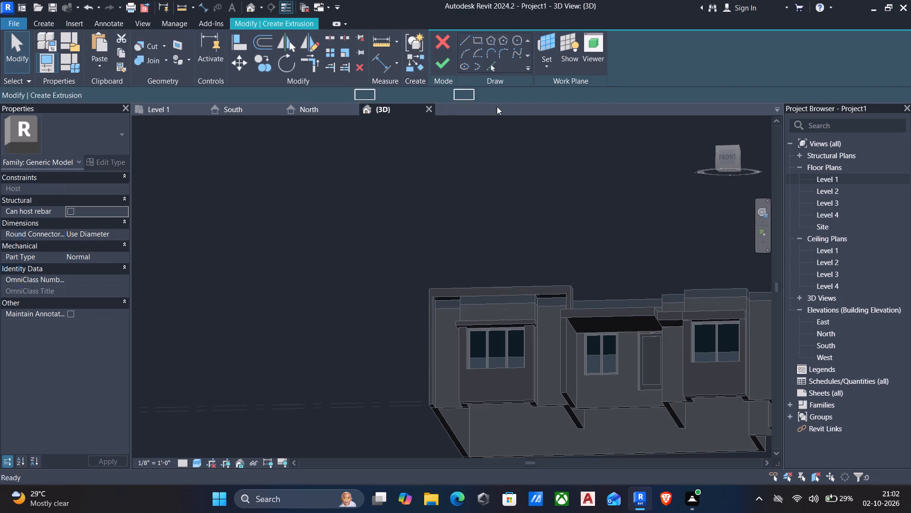
left_click(541, 68)
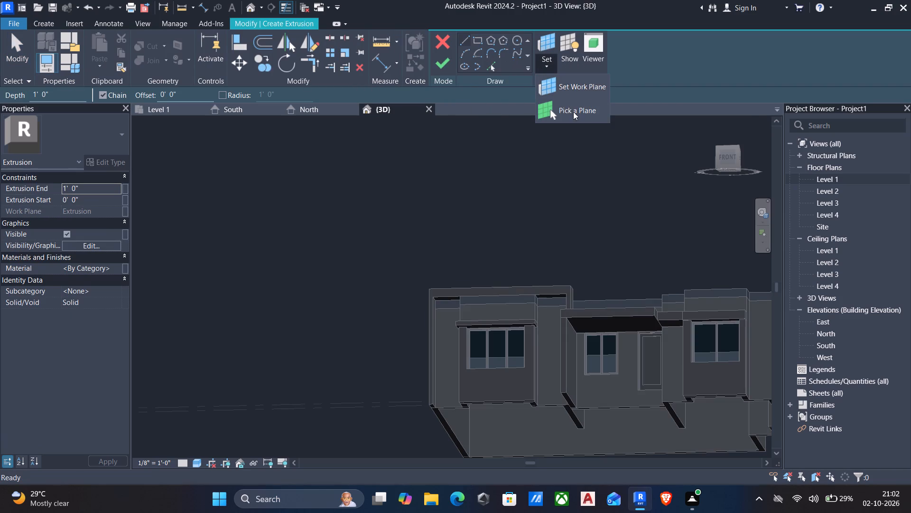
left_click(572, 107)
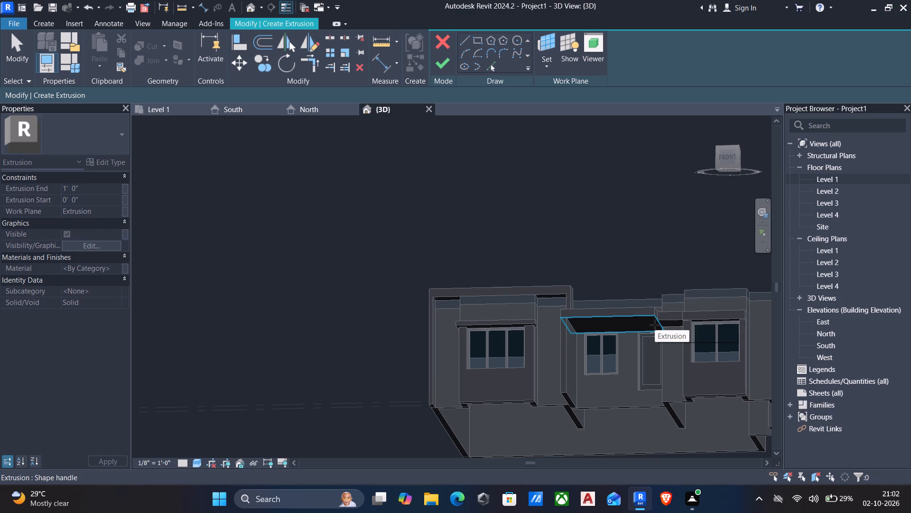
left_click(655, 325)
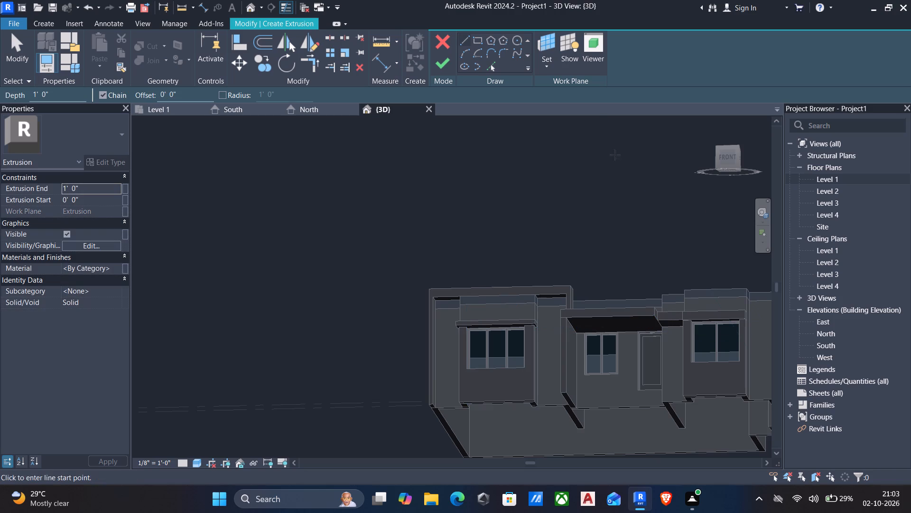
Sketch a rectangle about 11" wide and 2' 4" deep at the front east corner of the canopy's underside.
left_click(472, 41)
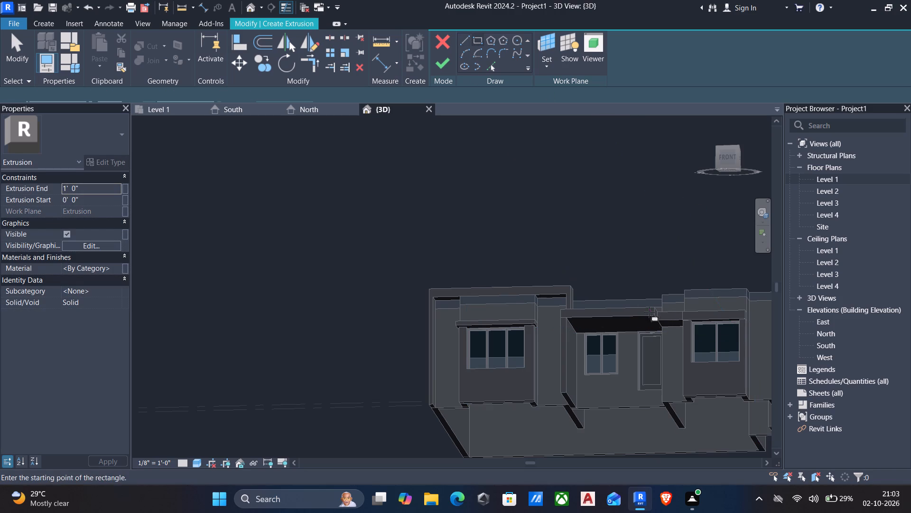
scroll(663, 328, "up", 13)
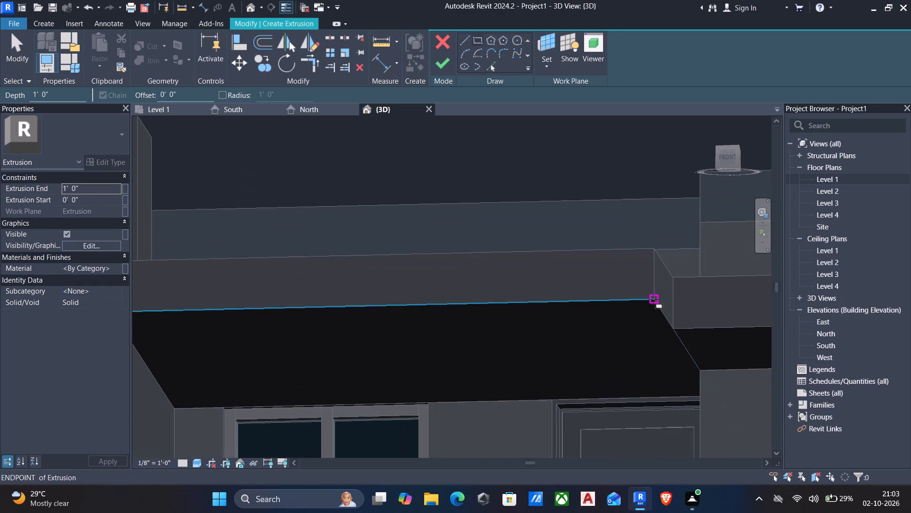
left_click(653, 300)
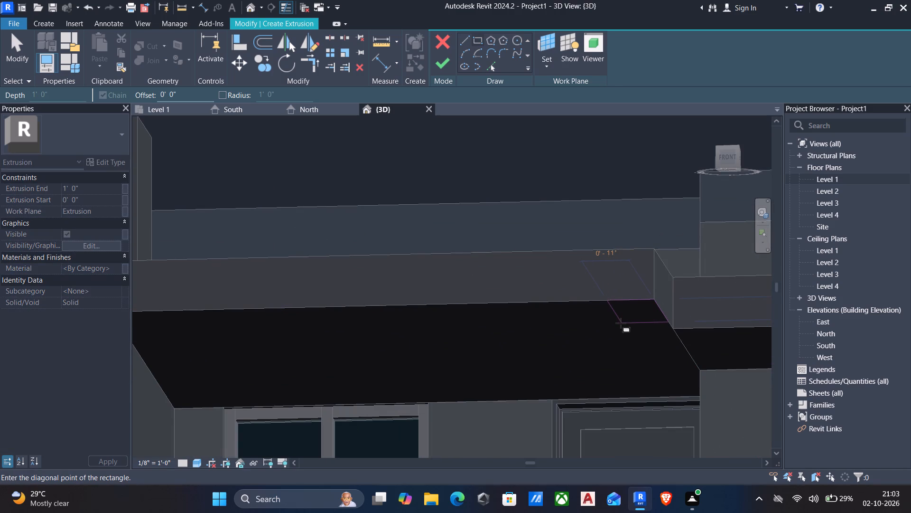
left_click(621, 323)
key("Escape")
key("Escape")
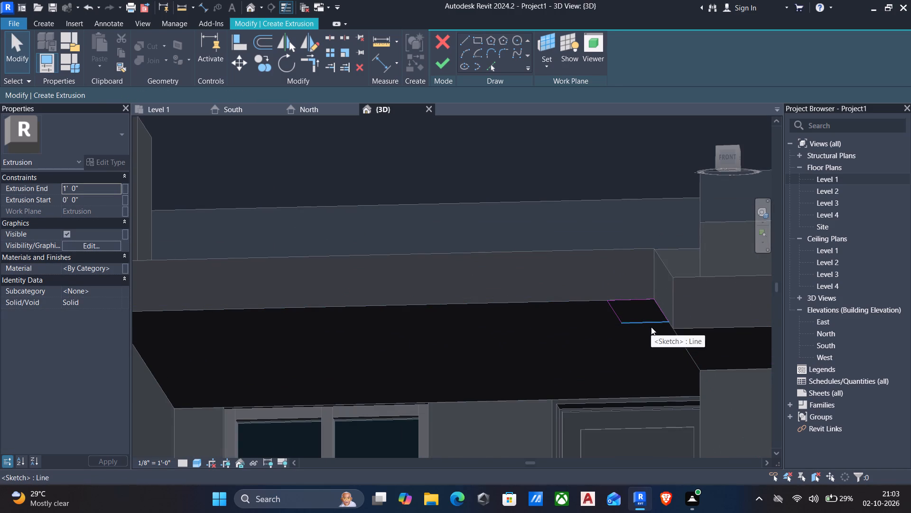
Set the sketched rectangle's depth and width to 8" each and finish the extrusion with a 1' 0" depth.
left_click(649, 325)
left_click(596, 315)
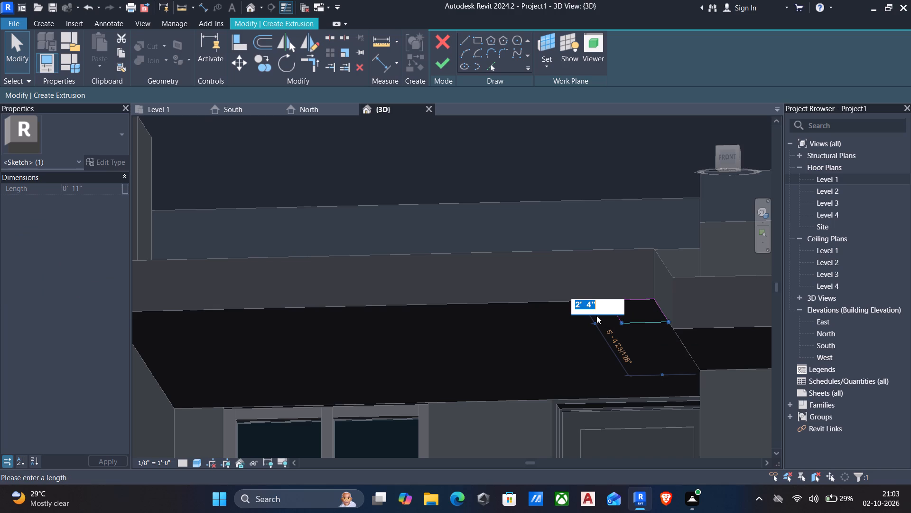
key("8")
key("shift+quotedbl")
key("Return")
key("Escape")
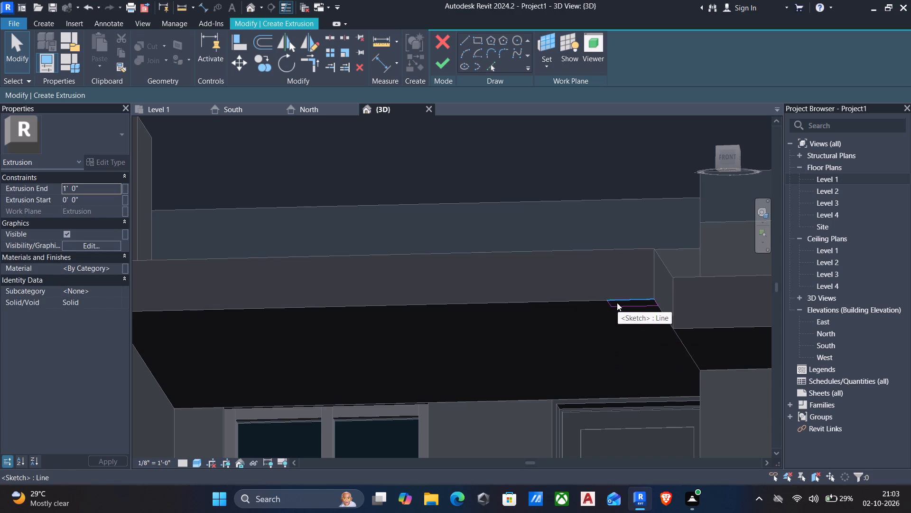
scroll(609, 305, "up", 5)
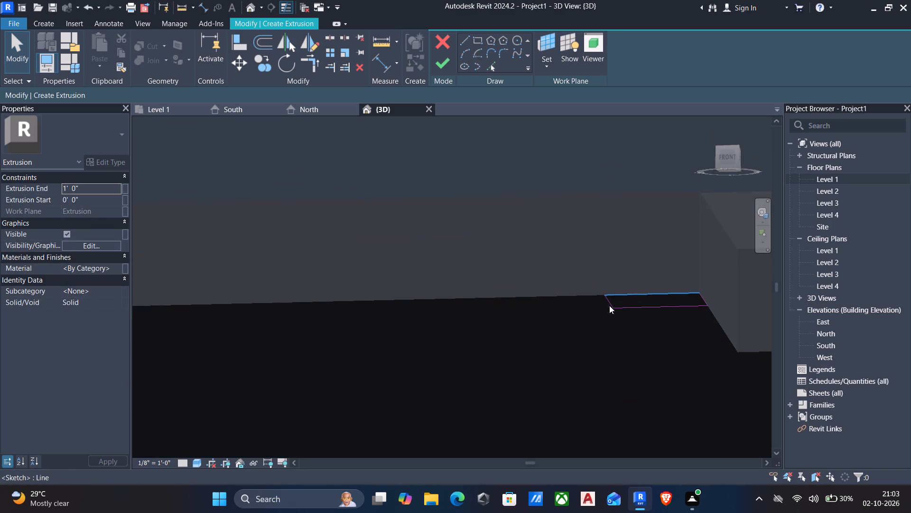
left_click(611, 306)
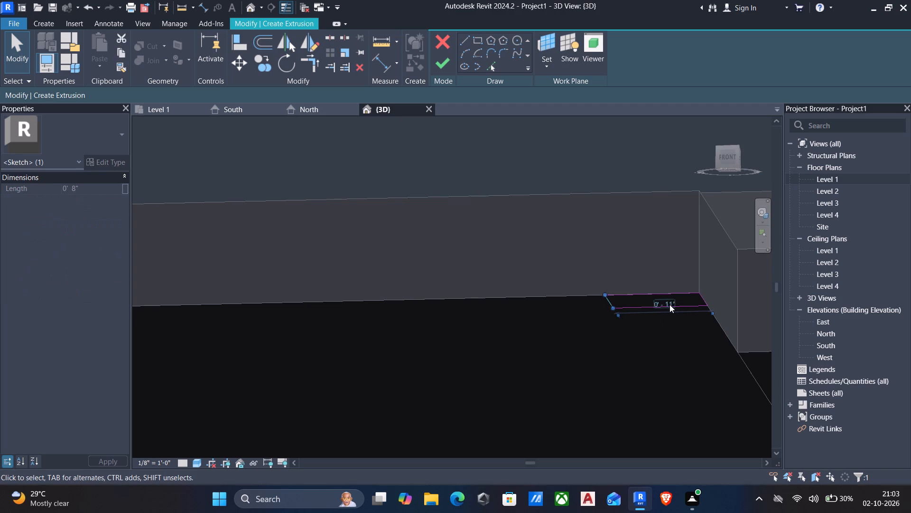
left_click(664, 297)
type("8\"")
key("Return")
scroll(651, 315, "down", 3)
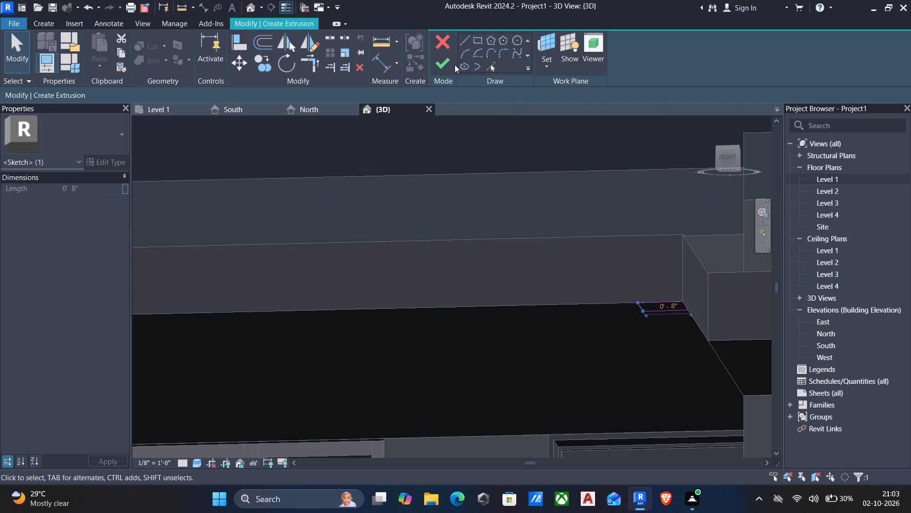
left_click(448, 63)
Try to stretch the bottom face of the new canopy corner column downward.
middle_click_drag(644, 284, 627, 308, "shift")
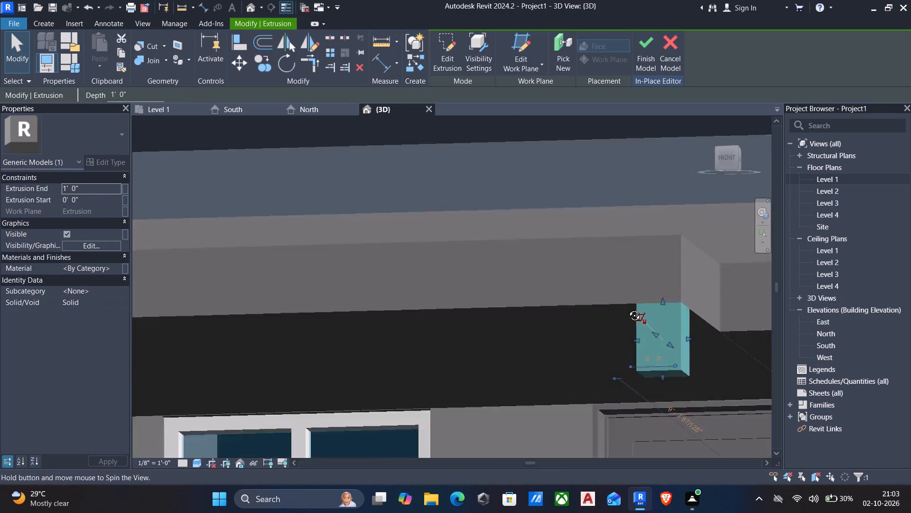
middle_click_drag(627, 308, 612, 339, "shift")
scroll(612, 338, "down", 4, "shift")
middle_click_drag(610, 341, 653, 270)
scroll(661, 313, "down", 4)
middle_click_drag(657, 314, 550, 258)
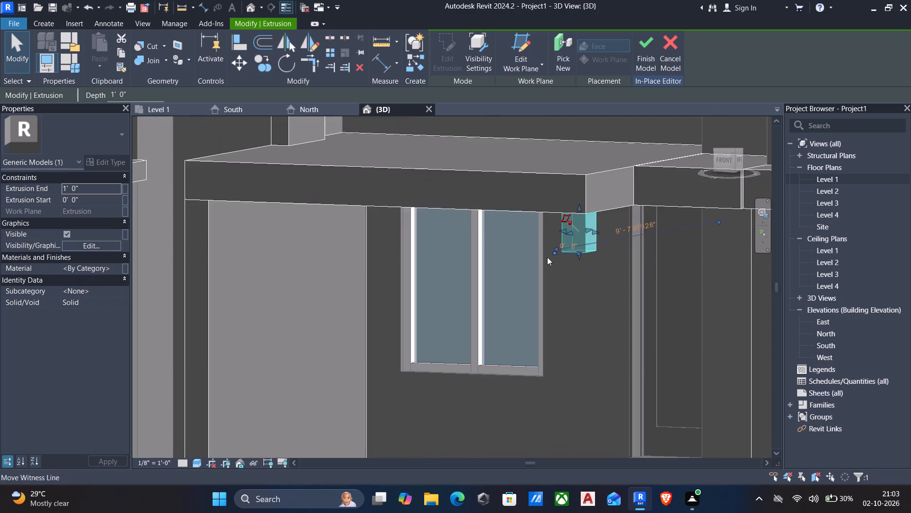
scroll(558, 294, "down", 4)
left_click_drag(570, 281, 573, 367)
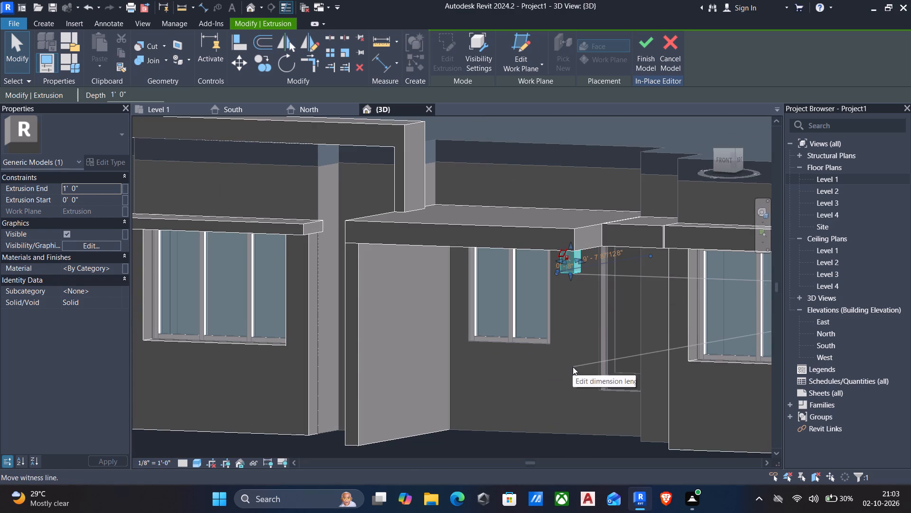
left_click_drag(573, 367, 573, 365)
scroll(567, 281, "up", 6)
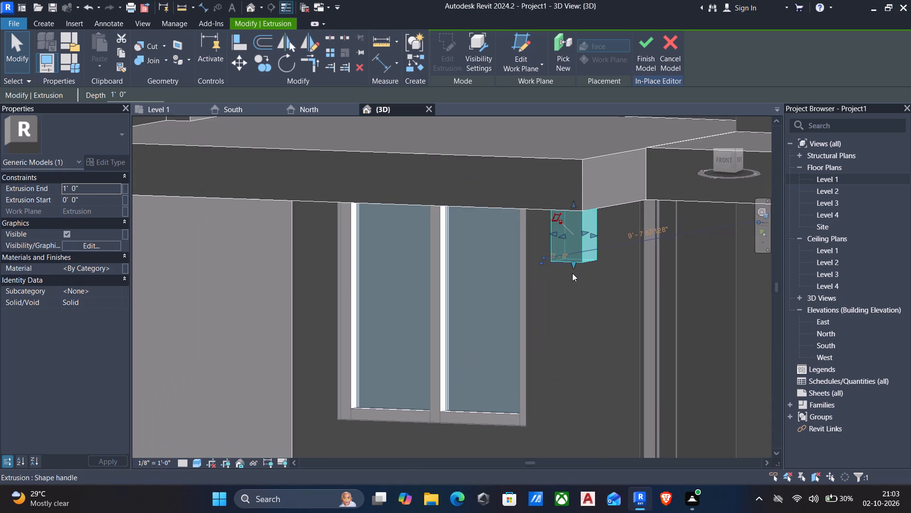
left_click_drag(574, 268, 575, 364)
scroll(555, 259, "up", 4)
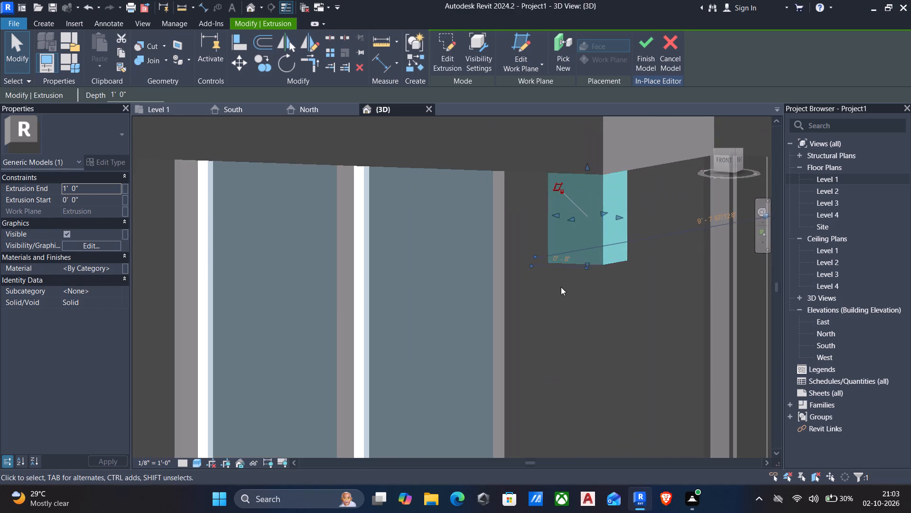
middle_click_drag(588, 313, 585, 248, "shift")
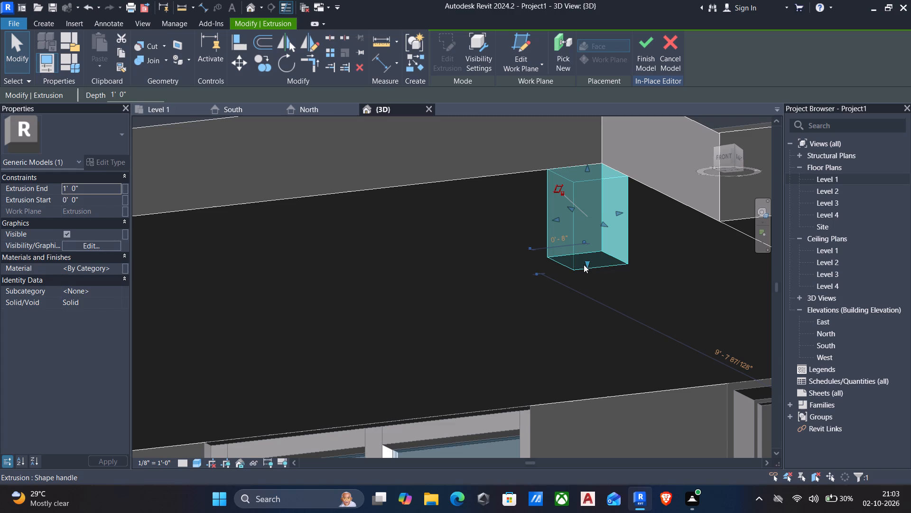
Stretch the corner column's bottom face down past the house base to a depth of about 10' 2".
left_click_drag(586, 263, 581, 370)
scroll(580, 371, "down", 7)
middle_click_drag(580, 413, 622, 272)
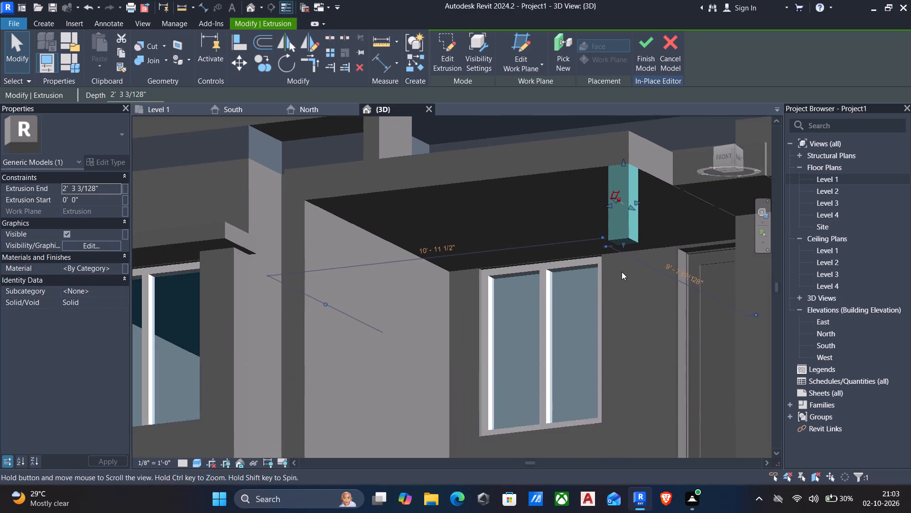
scroll(629, 325, "down", 4)
middle_click_drag(630, 353, 589, 395, "shift")
scroll(590, 395, "down", 2, "shift")
middle_click_drag(629, 329, 640, 276)
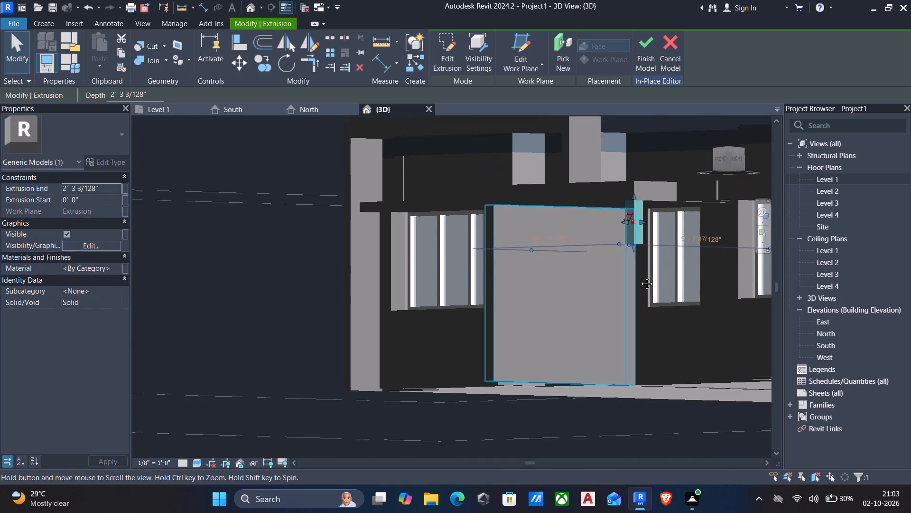
middle_click_drag(640, 276, 641, 263)
left_click_drag(639, 220, 646, 372)
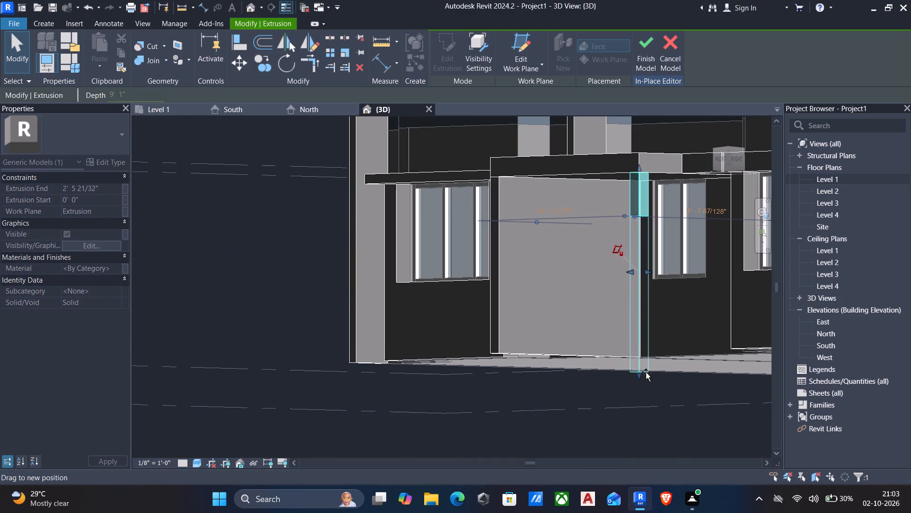
left_click_drag(646, 372, 646, 370)
scroll(612, 370, "down", 2)
Examine the new canopy column and its lower end against the facade from the east, front and west.
middle_click_drag(607, 382, 523, 434, "shift")
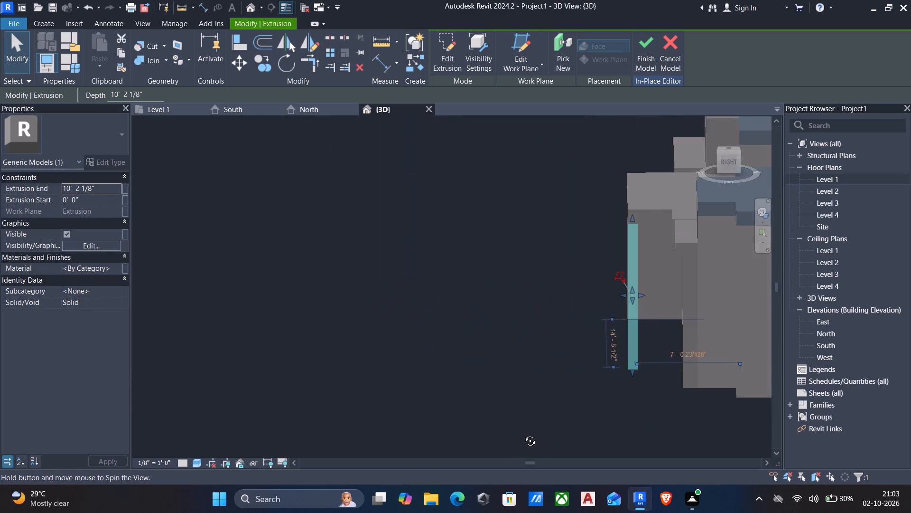
middle_click_drag(523, 434, 572, 408, "shift")
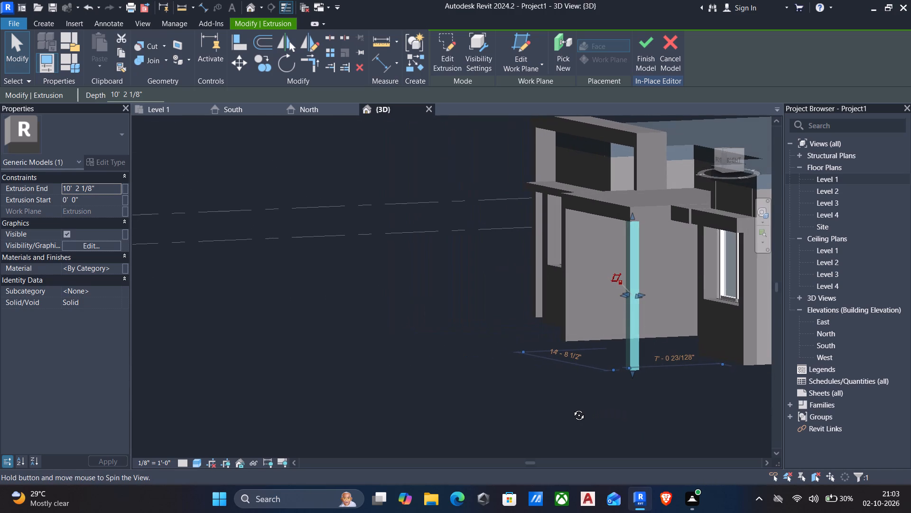
middle_click_drag(572, 408, 522, 430, "shift")
key("Escape")
middle_click_drag(584, 389, 665, 401, "shift")
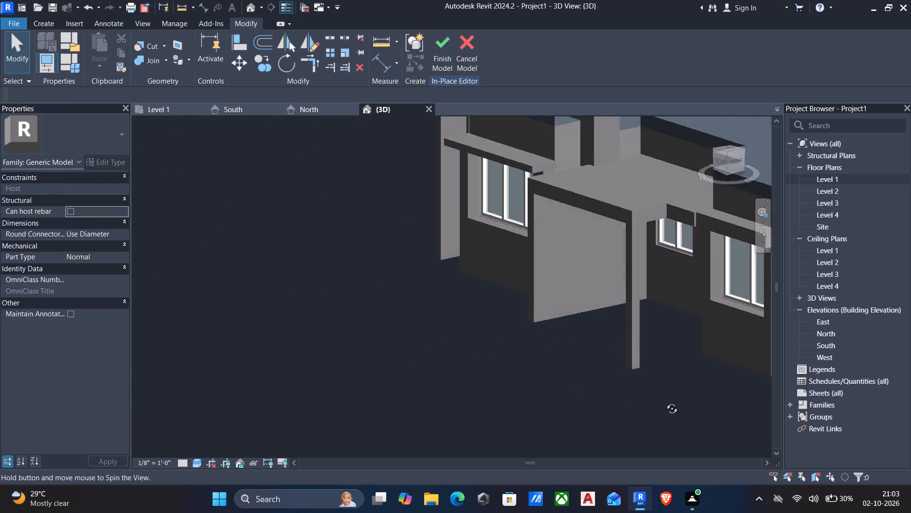
middle_click_drag(665, 401, 666, 401, "shift")
scroll(666, 401, "down", 2, "shift")
middle_click_drag(714, 392, 749, 387, "shift")
scroll(752, 387, "down", 1, "shift")
middle_click_drag(459, 378, 640, 379, "shift")
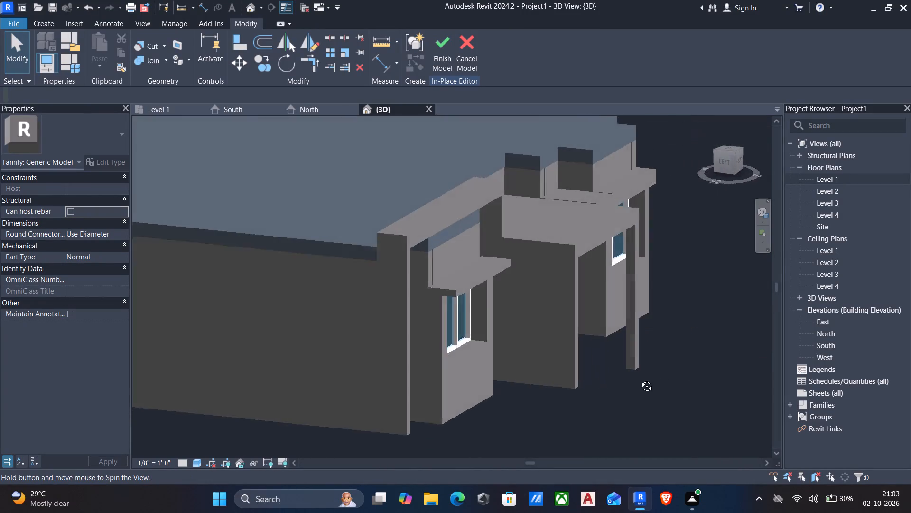
Finish the in-place facade model containing the new canopy corner column.
middle_click_drag(640, 379, 570, 387, "shift")
middle_click_drag(640, 375, 625, 378)
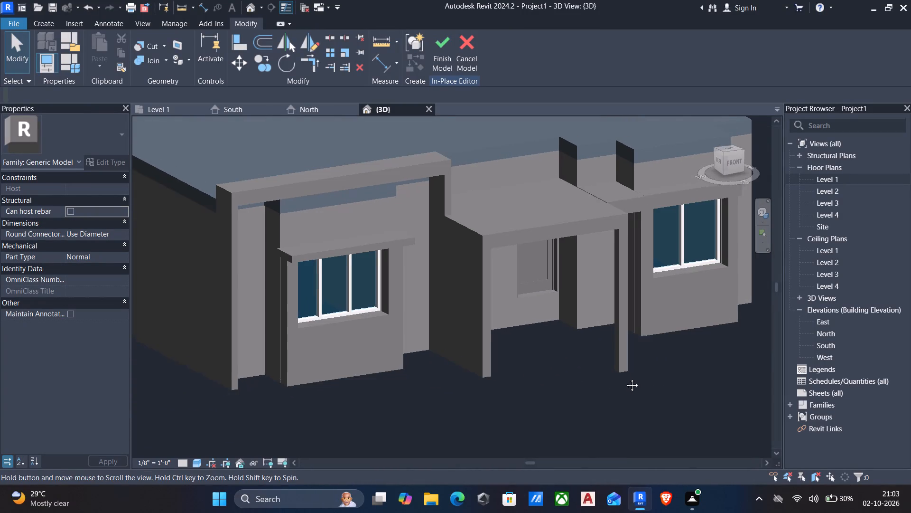
middle_click_drag(625, 378, 618, 377)
middle_click_drag(619, 370, 585, 339, "shift")
scroll(583, 343, "down", 3)
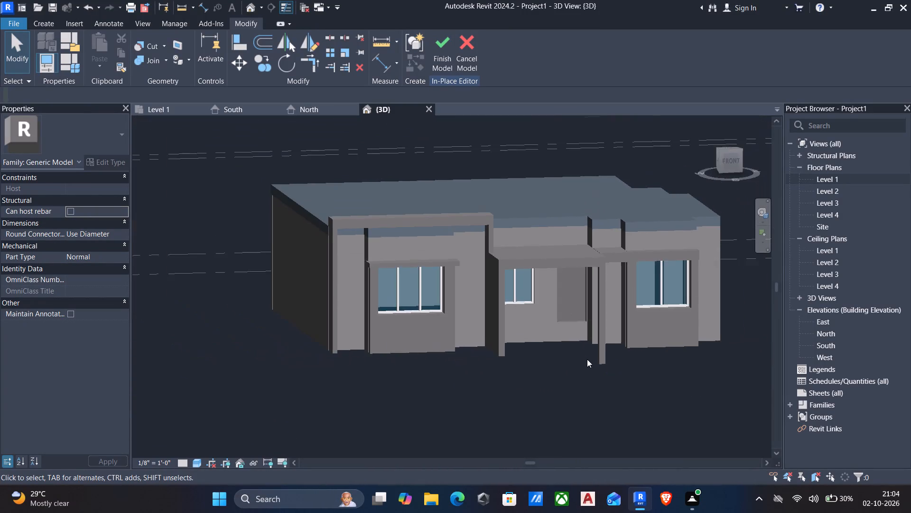
middle_click_drag(587, 360, 570, 332)
left_click(442, 62)
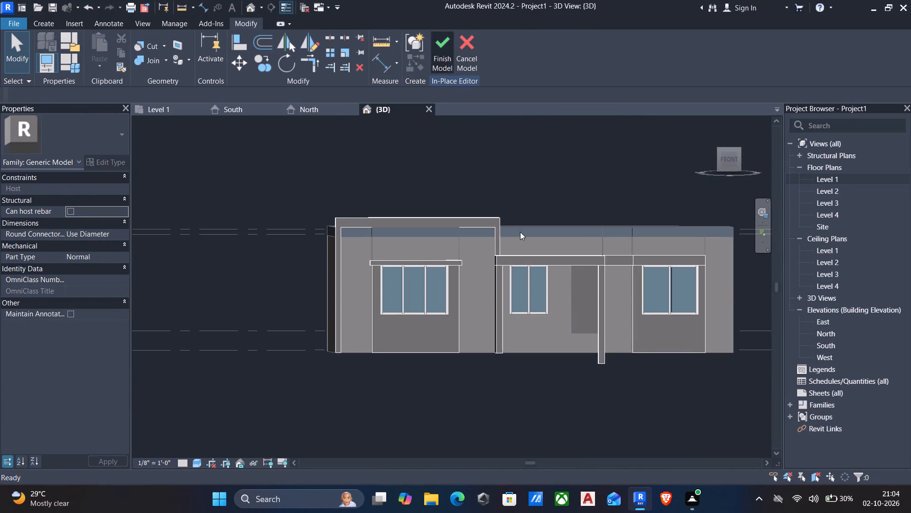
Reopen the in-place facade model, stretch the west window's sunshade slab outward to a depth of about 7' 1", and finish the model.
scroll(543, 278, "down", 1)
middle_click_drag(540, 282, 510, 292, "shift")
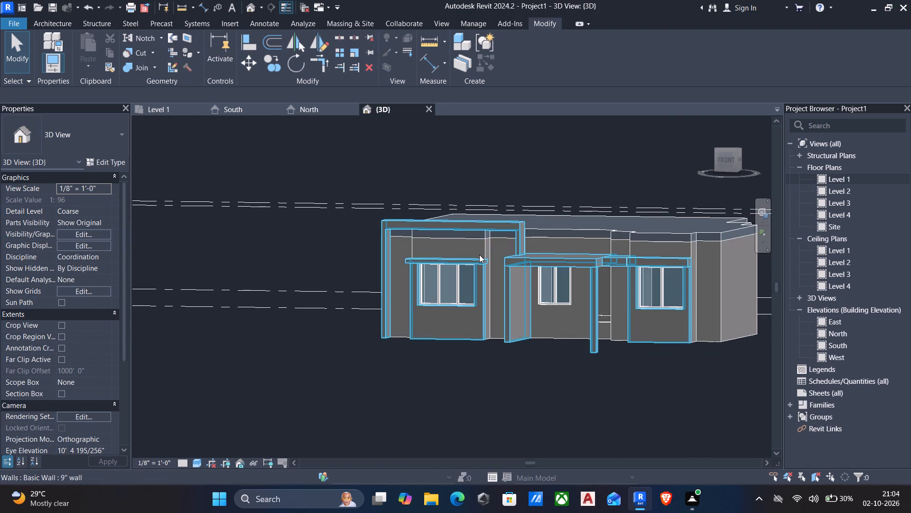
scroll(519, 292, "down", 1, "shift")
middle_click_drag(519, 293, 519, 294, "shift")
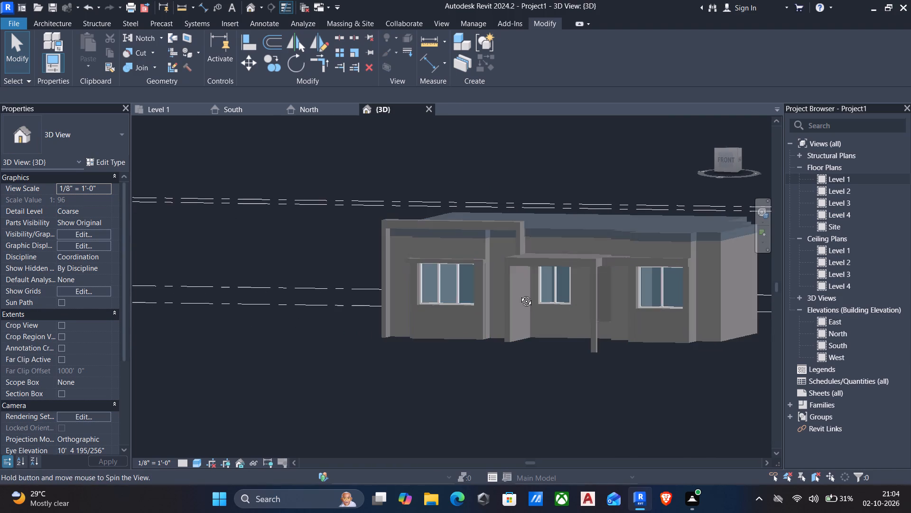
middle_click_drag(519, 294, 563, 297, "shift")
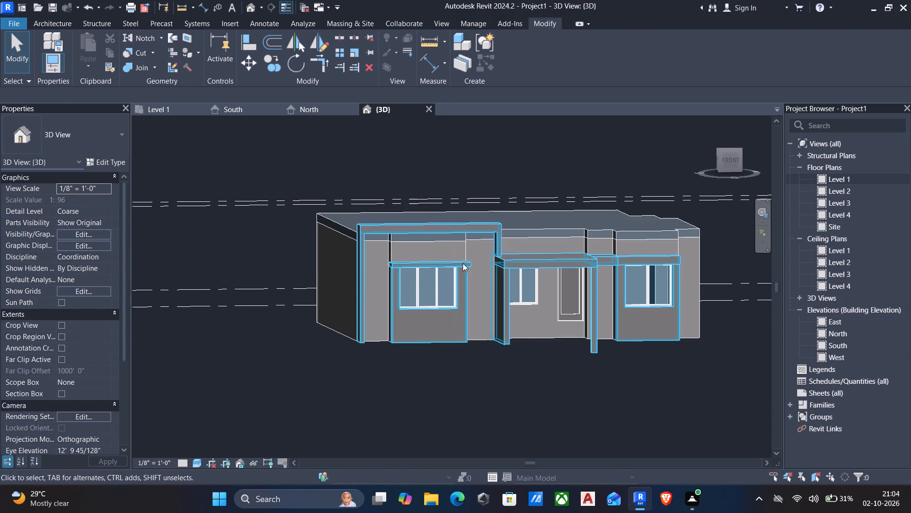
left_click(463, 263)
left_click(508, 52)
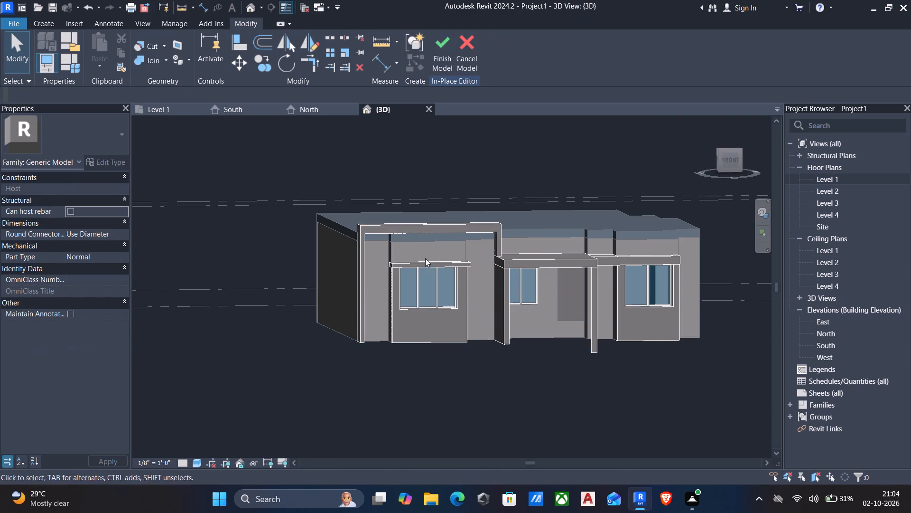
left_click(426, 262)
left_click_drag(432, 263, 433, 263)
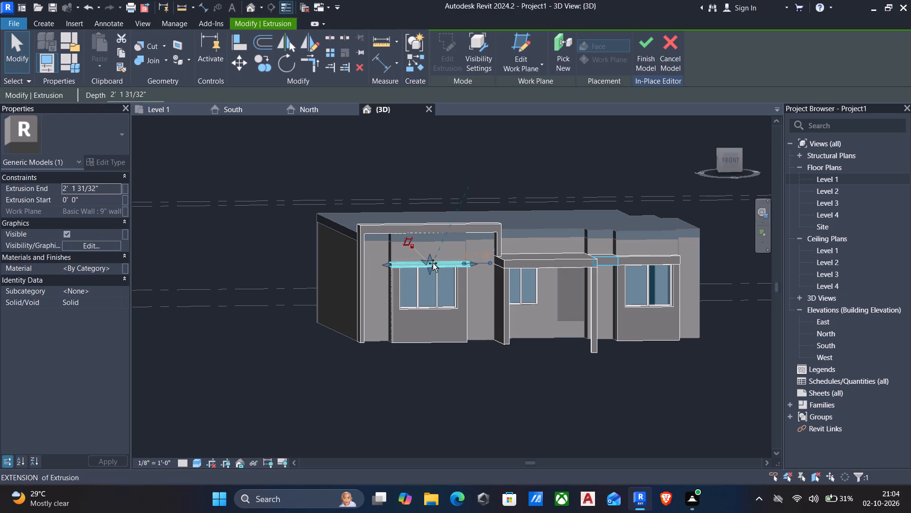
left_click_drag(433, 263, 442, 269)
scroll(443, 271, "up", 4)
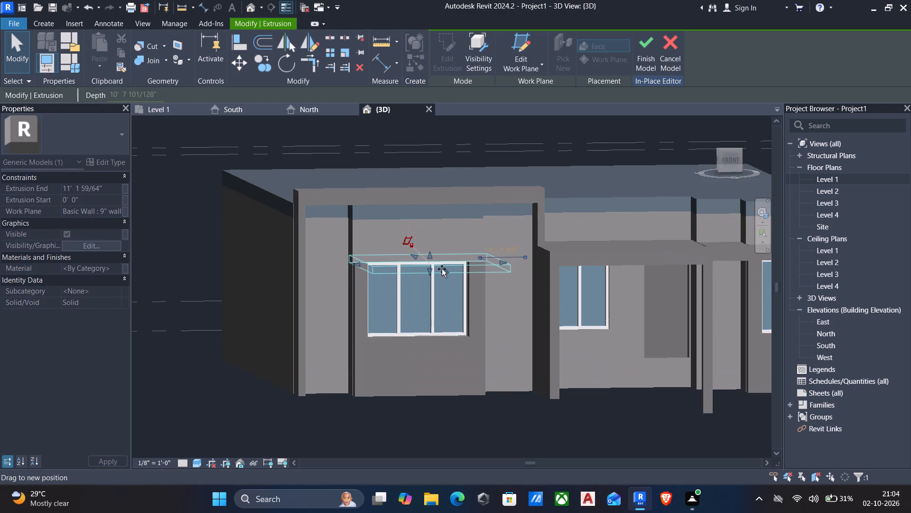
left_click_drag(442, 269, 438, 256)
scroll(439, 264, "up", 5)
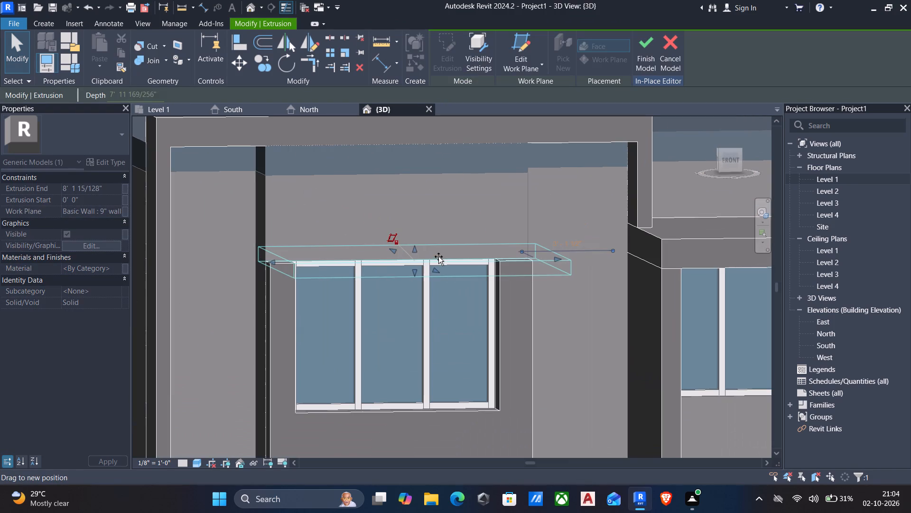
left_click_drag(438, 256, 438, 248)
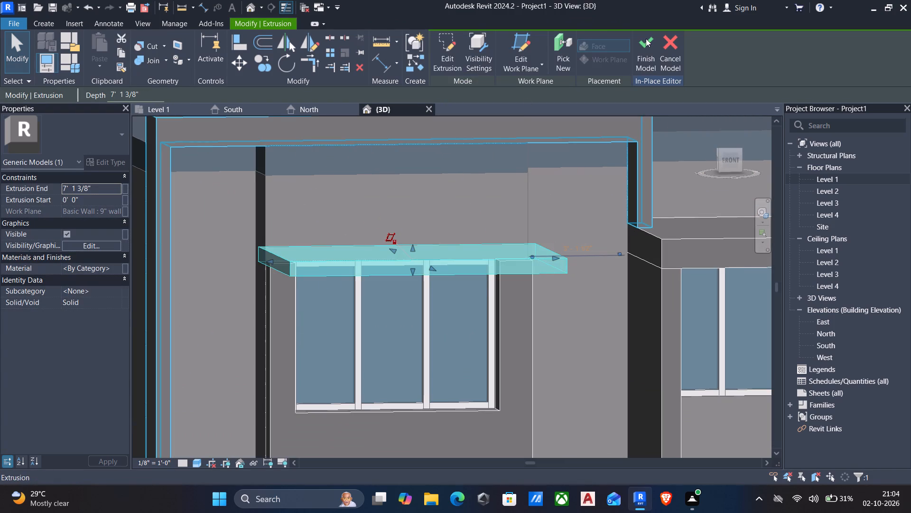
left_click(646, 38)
Pull the west window sunshade's front face back to a depth of about 3' 0" and finish the in-place model.
scroll(596, 238, "down", 4)
middle_click_drag(592, 269, 475, 257, "shift")
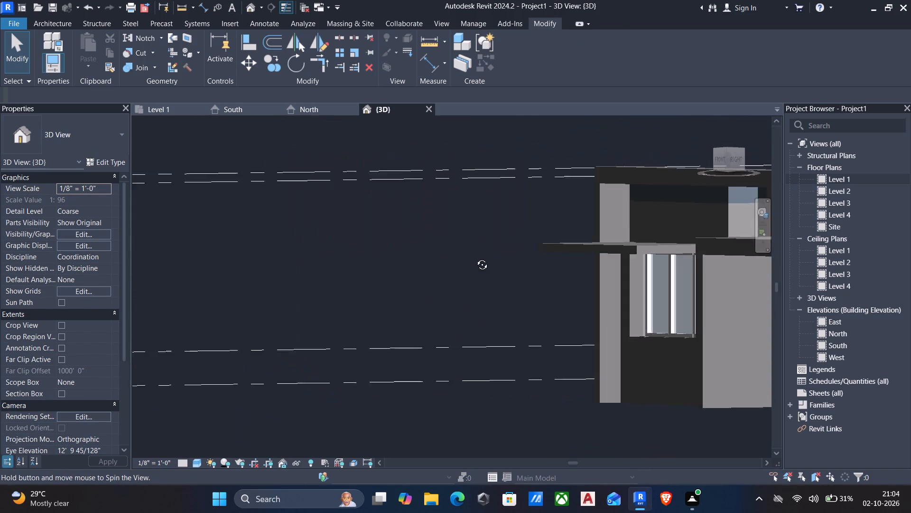
middle_click_drag(475, 257, 471, 303, "shift")
left_click(582, 197)
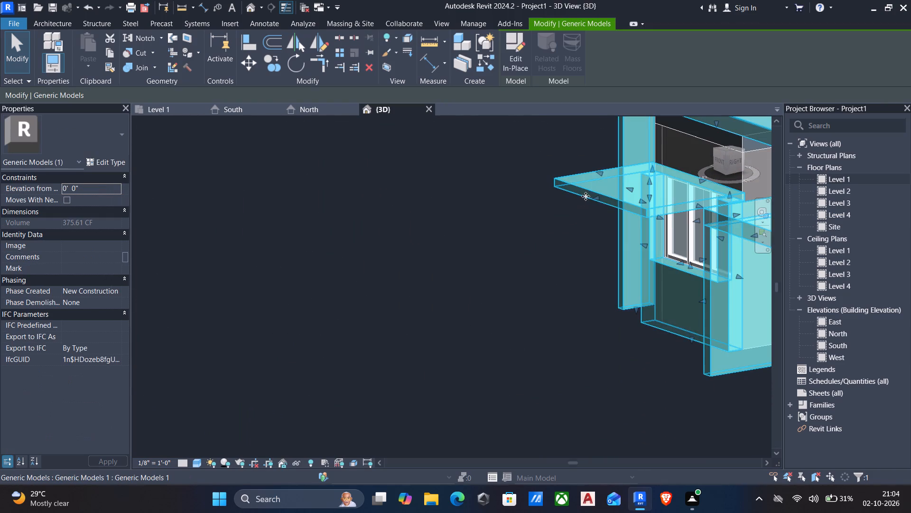
left_click_drag(593, 197, 629, 193)
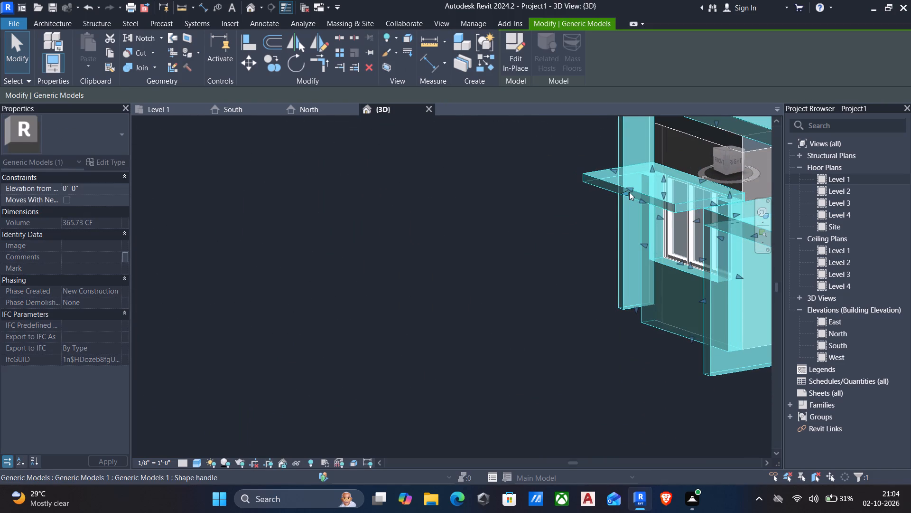
left_click(523, 64)
left_click(631, 193)
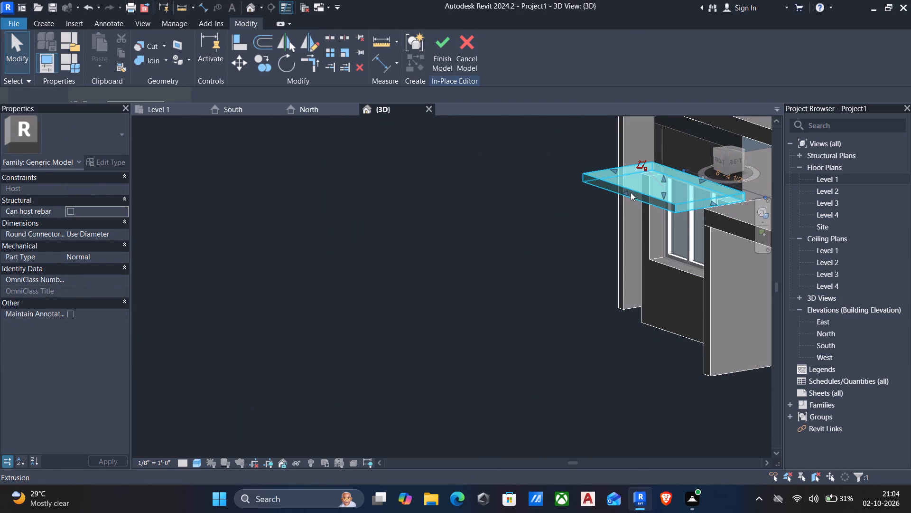
left_click_drag(627, 194, 658, 196)
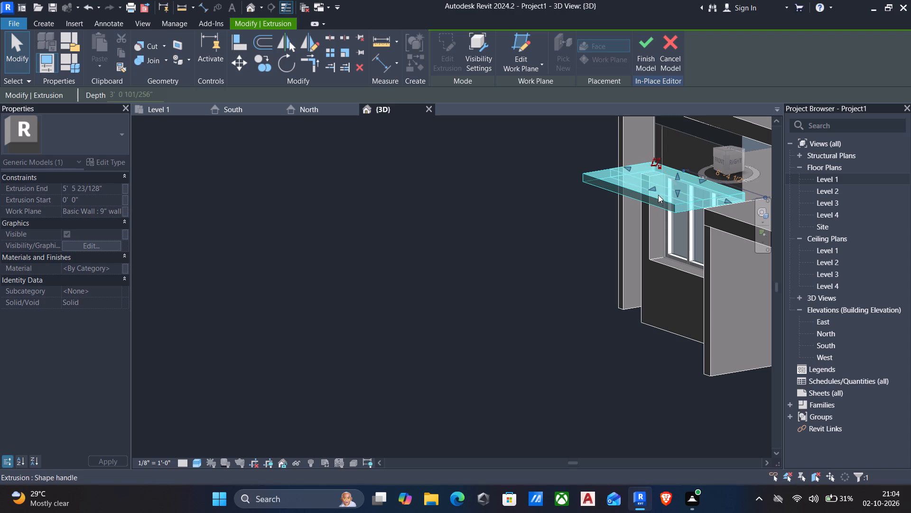
key("Escape")
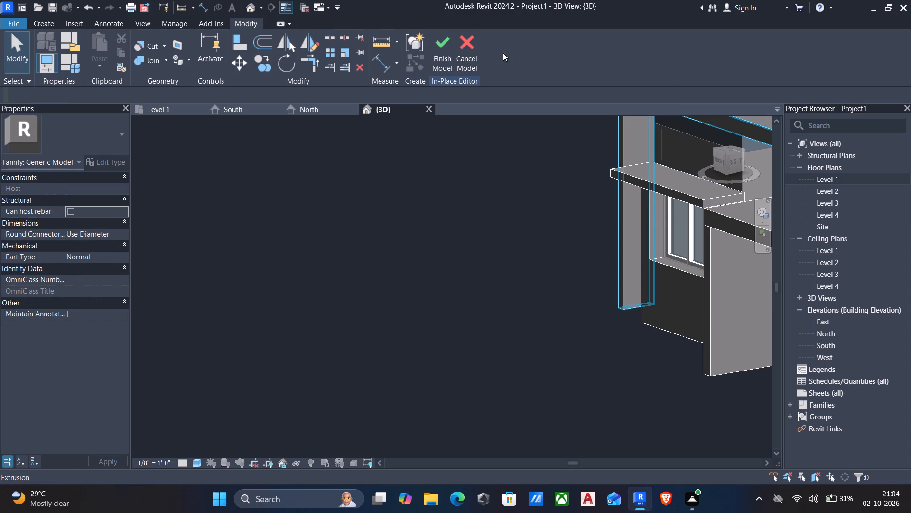
left_click(448, 52)
Open the Level 4 floor plan at the front part of the roof.
scroll(498, 183, "down", 4)
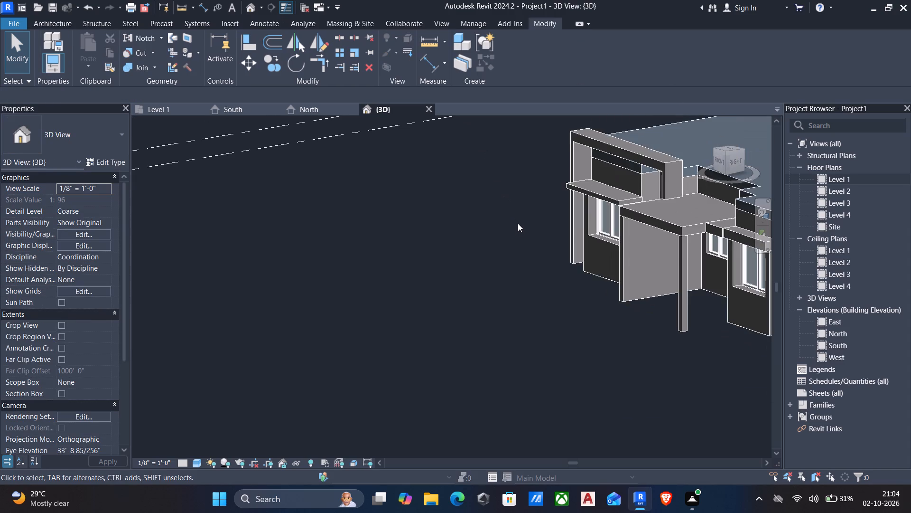
middle_click_drag(518, 224, 578, 211, "shift")
scroll(578, 210, "down", 3)
middle_click_drag(615, 256, 676, 242, "shift")
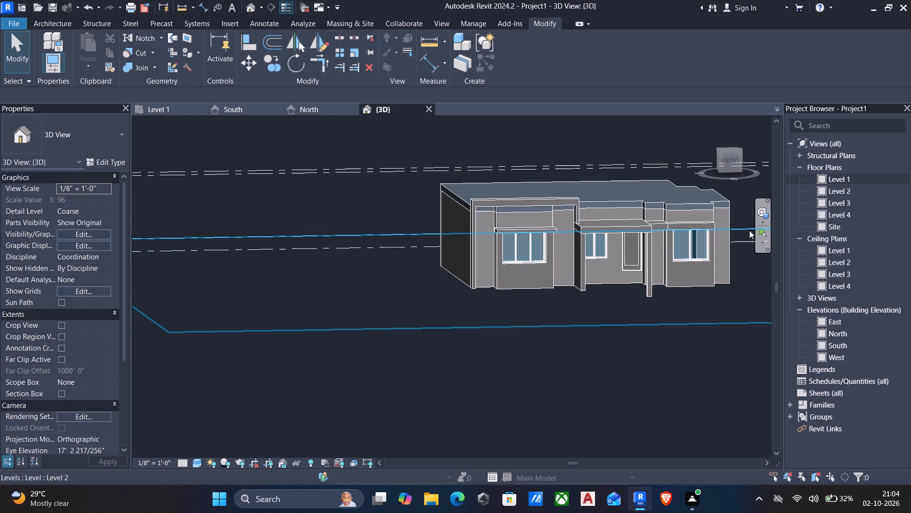
middle_click_drag(685, 227, 663, 244)
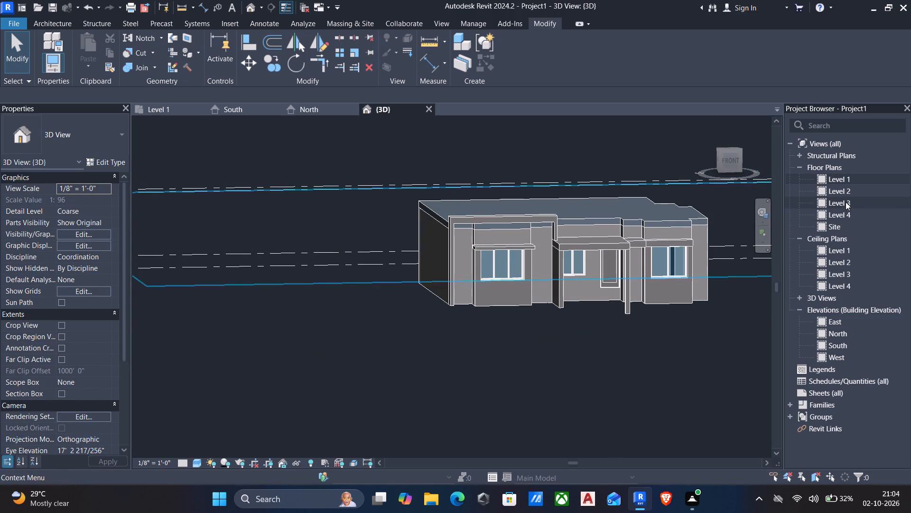
left_click(841, 215)
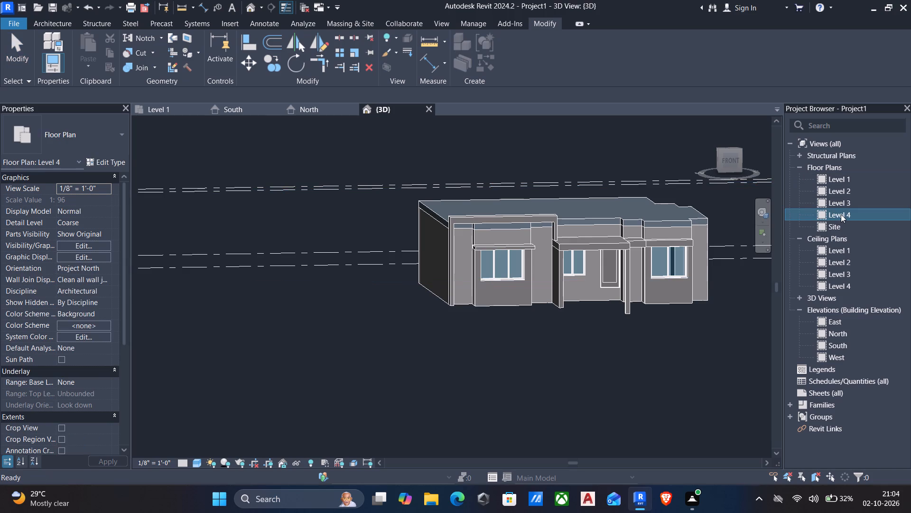
double_click(841, 214)
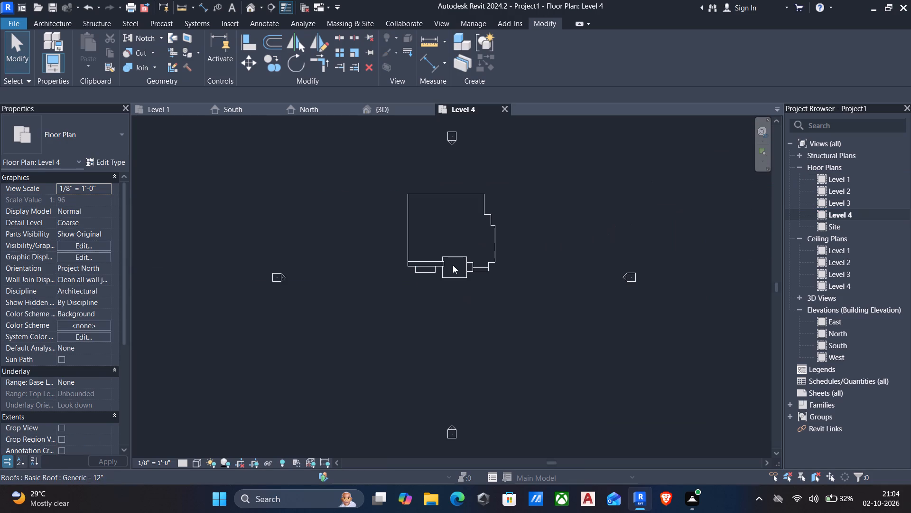
scroll(456, 262, "up", 9)
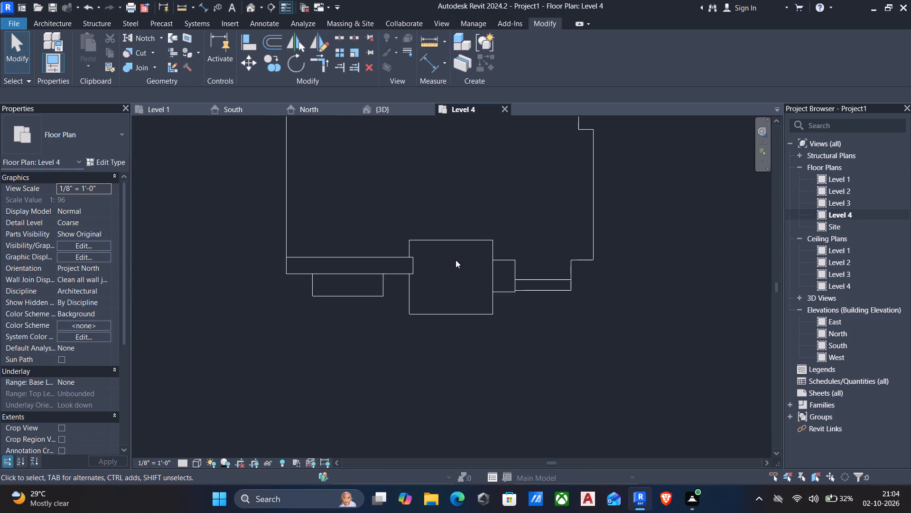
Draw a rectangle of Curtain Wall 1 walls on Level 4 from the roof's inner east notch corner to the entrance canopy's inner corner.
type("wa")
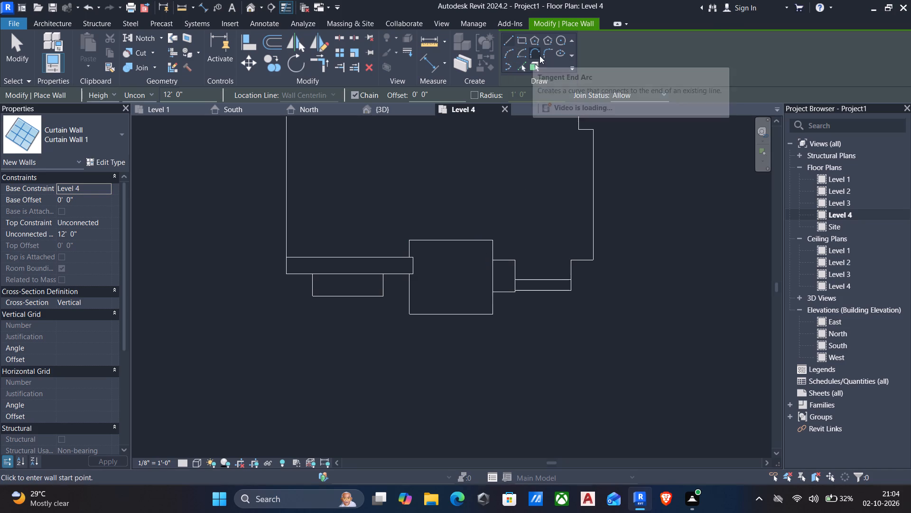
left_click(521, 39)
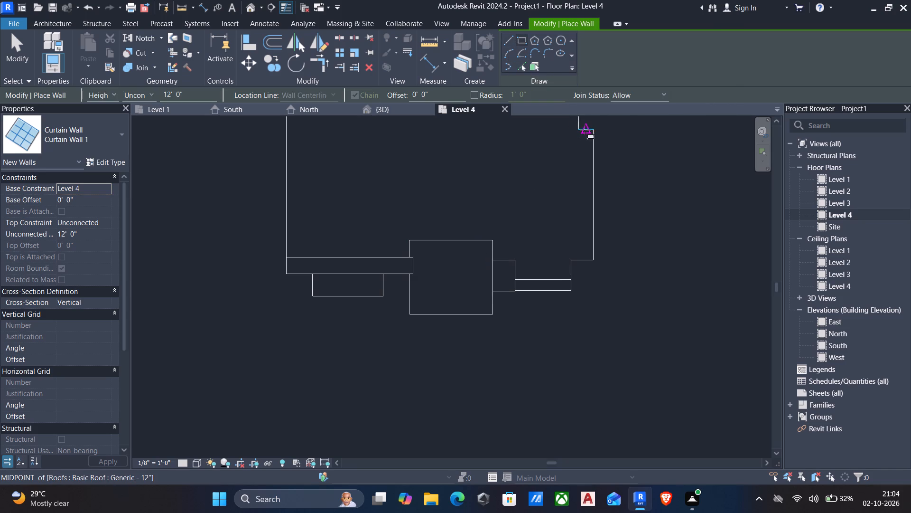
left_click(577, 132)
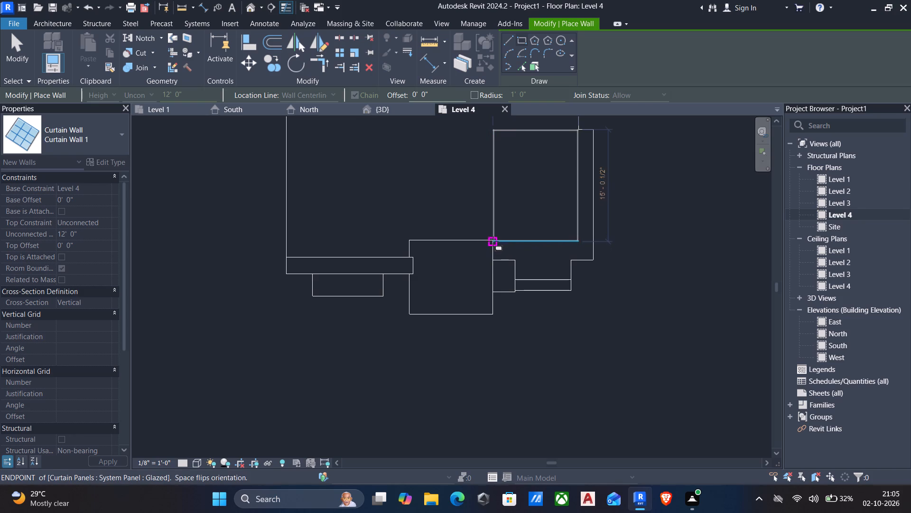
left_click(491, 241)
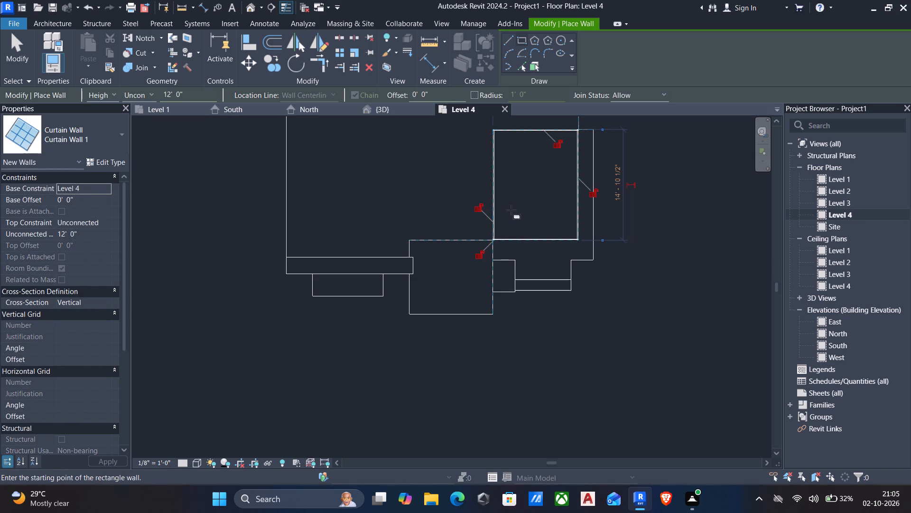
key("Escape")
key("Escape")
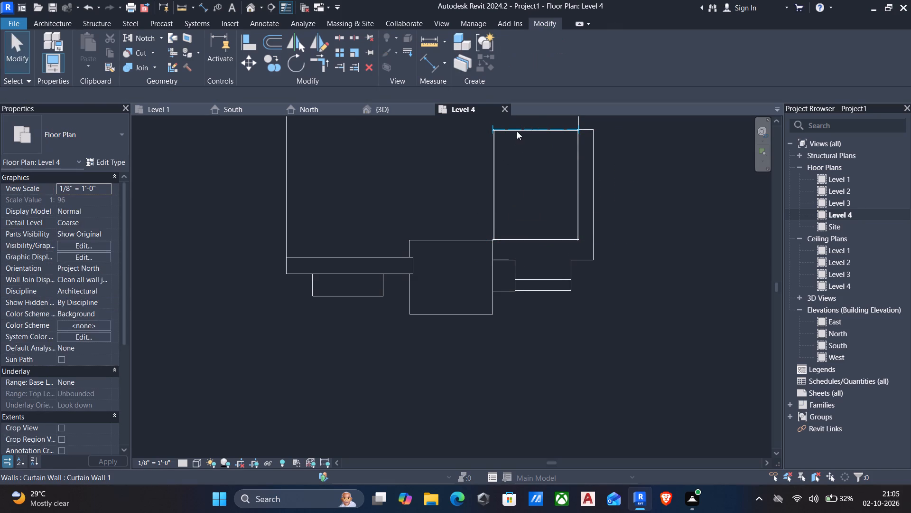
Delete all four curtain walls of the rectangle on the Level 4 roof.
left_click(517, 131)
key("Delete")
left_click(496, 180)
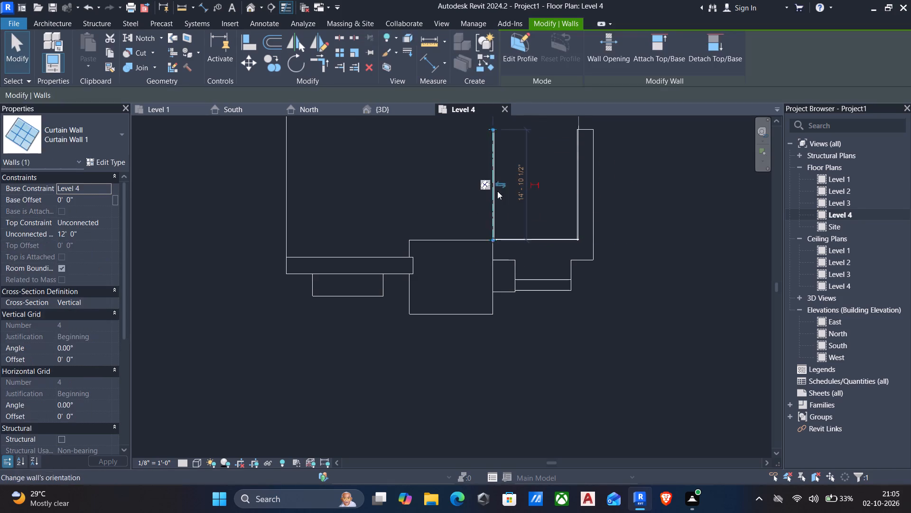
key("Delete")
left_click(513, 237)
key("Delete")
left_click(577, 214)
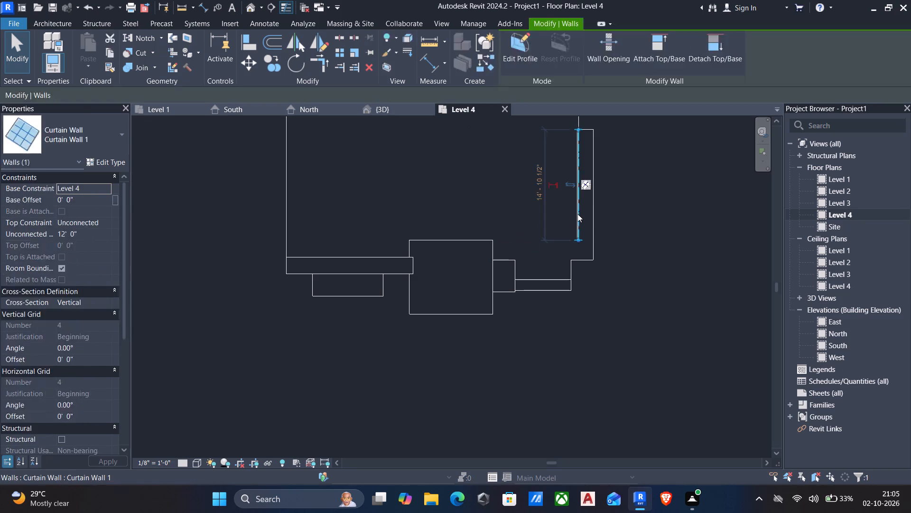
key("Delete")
Draw a rectangle of 9" walls located by Finish Face: Exterior, about 12' 9" by 14' 1 1/2", from the roof's outer east notch corner to the canopy's inner corner.
key("w")
key("a")
left_click(82, 138)
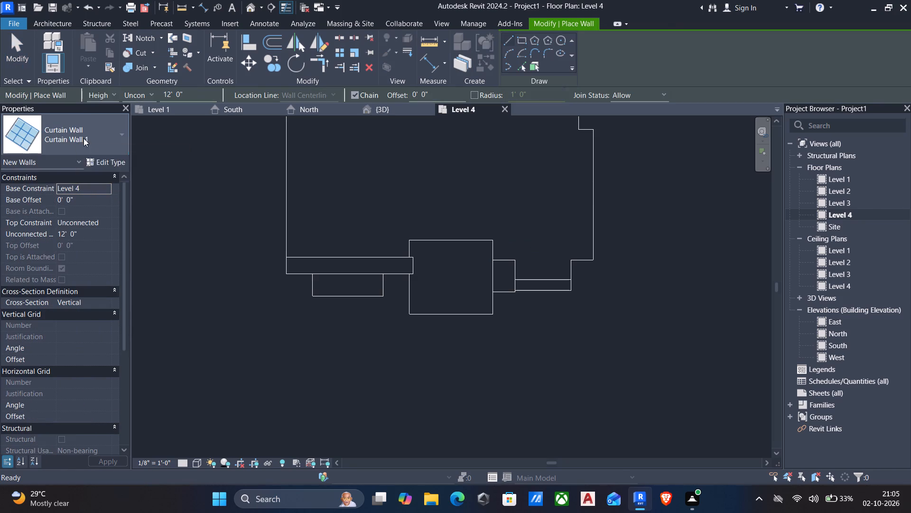
scroll(93, 241, "down", 5)
scroll(80, 292, "down", 5)
scroll(74, 323, "up", 11)
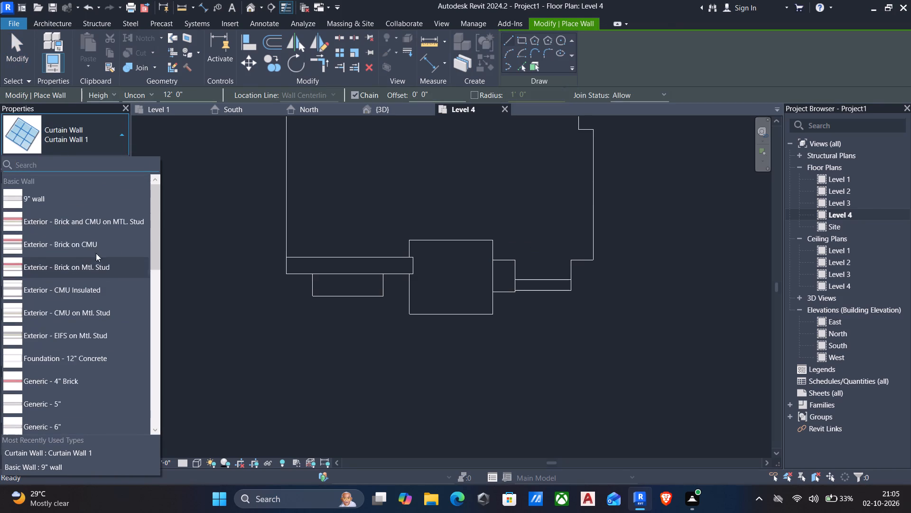
scroll(96, 253, "up", 5)
left_click(63, 197)
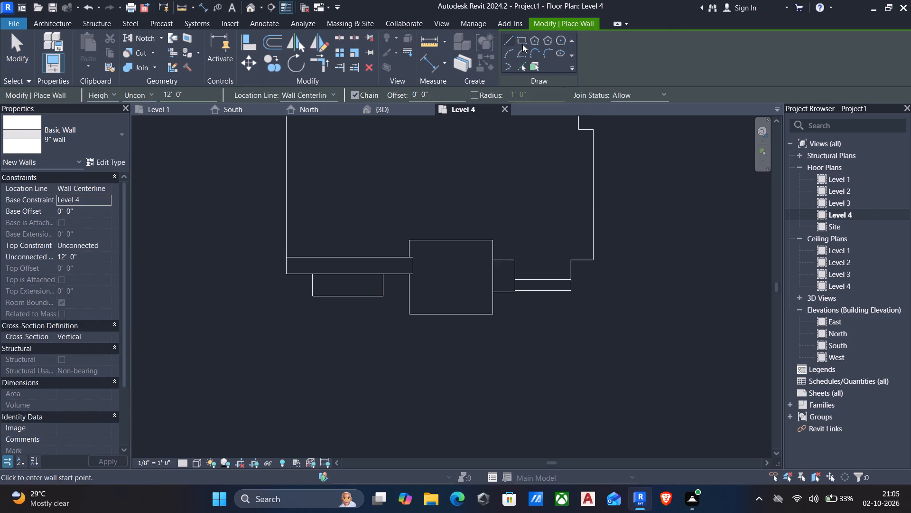
left_click(523, 44)
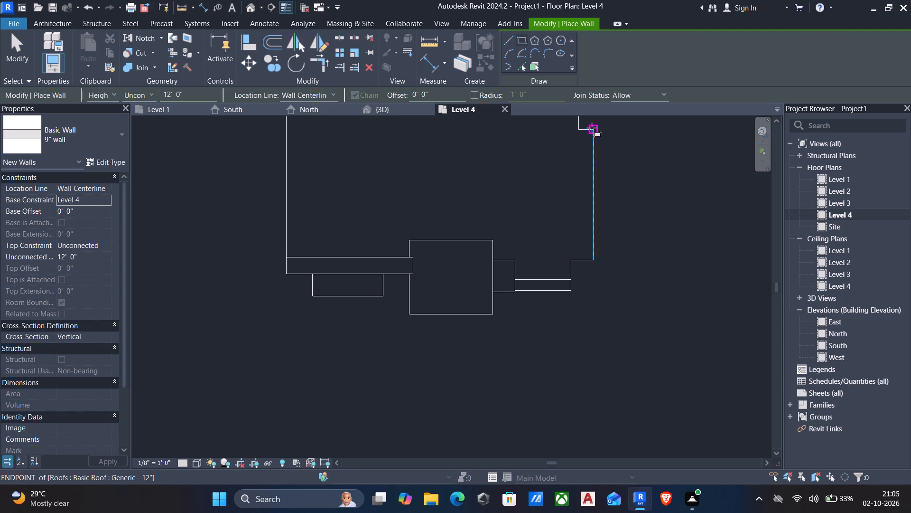
left_click(592, 128)
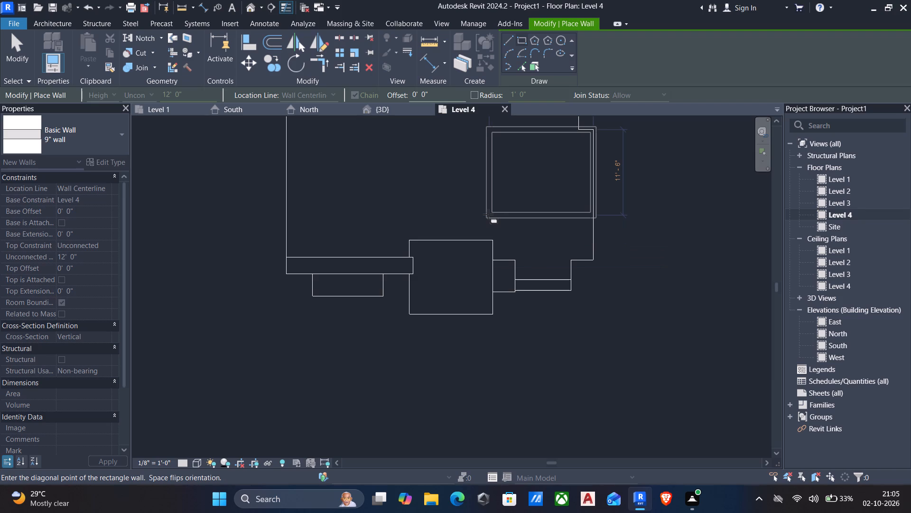
key("Escape")
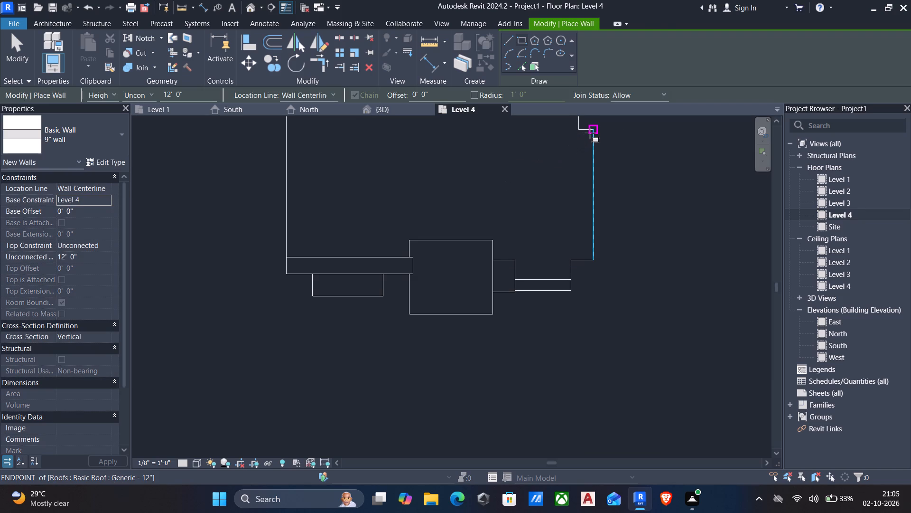
left_click(336, 96)
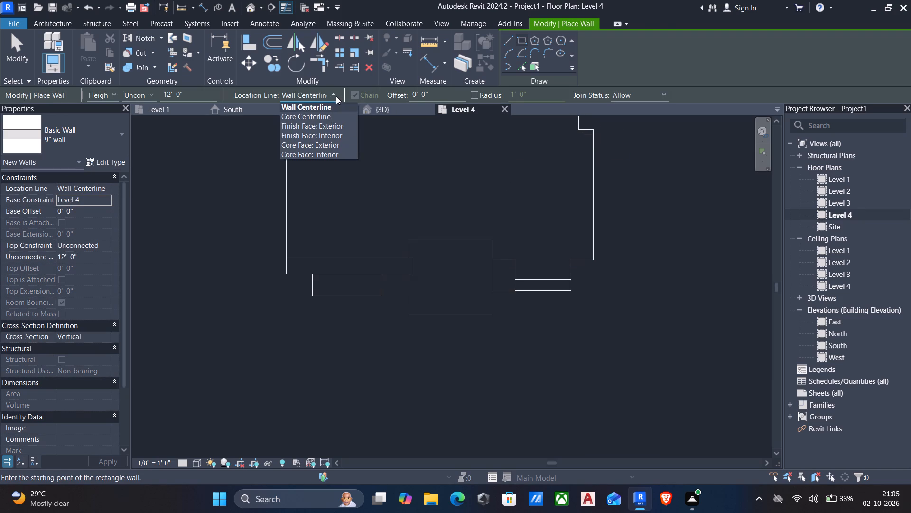
left_click(318, 123)
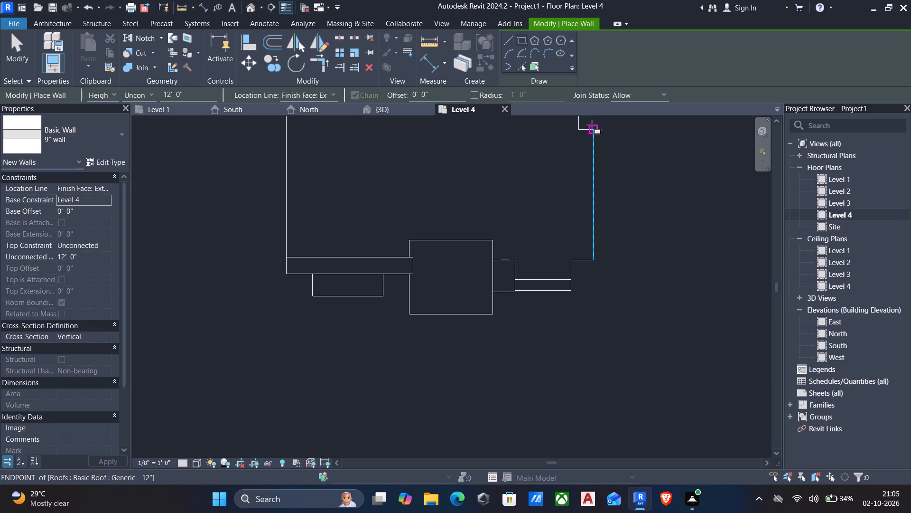
middle_click_drag(612, 207, 616, 241)
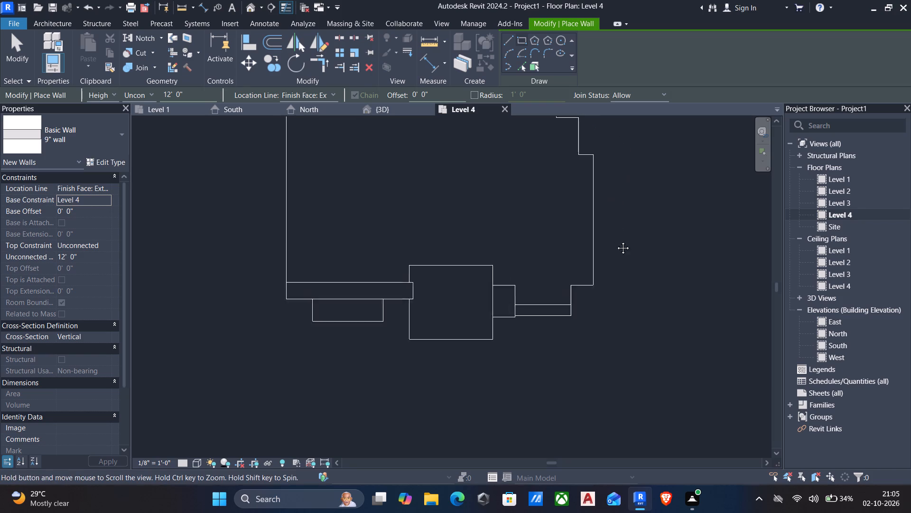
middle_click_drag(616, 241, 621, 256)
left_click(604, 175)
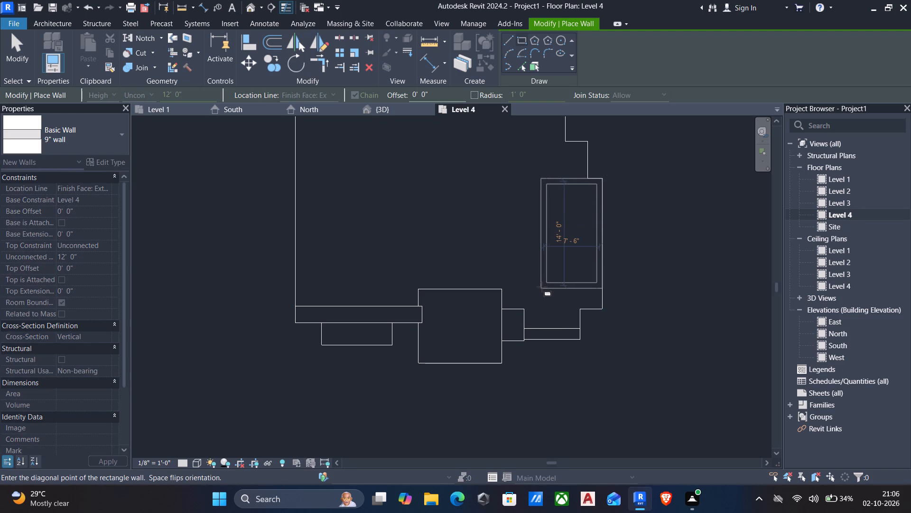
left_click(506, 294)
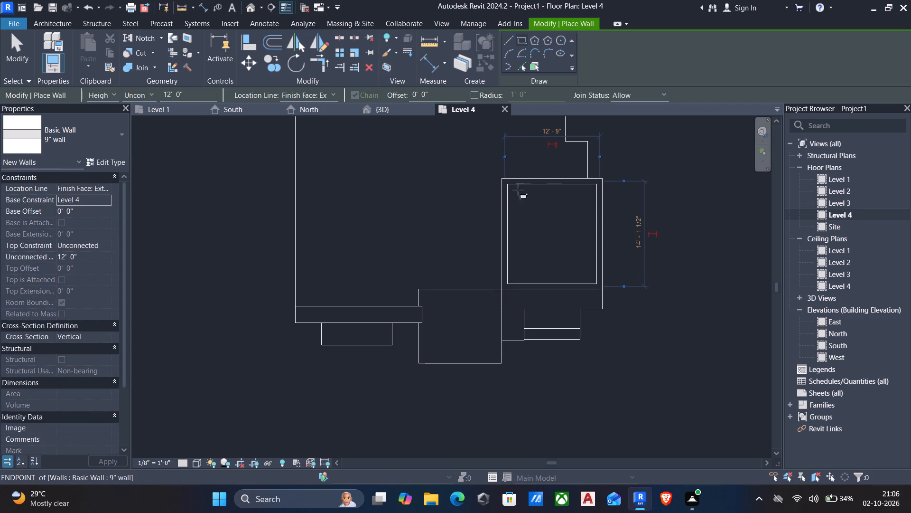
scroll(521, 169, "down", 2)
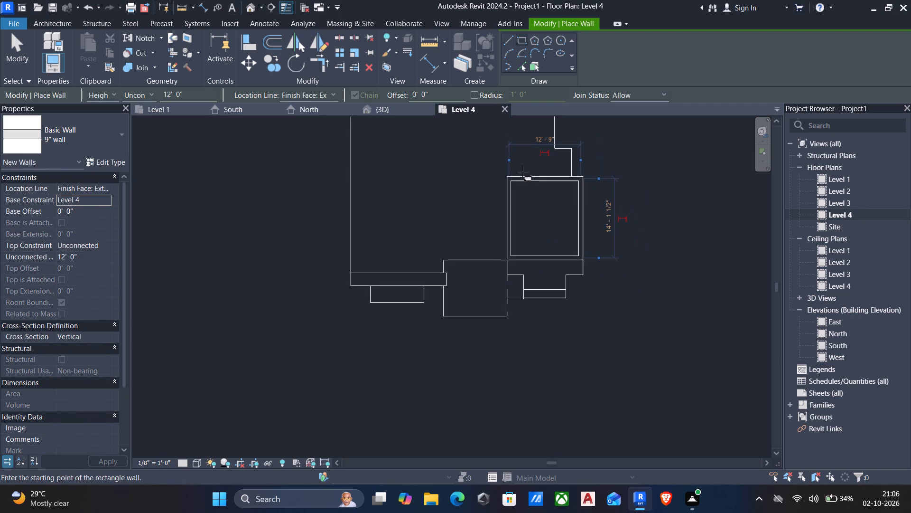
scroll(660, 235, "down", 2)
key("Escape")
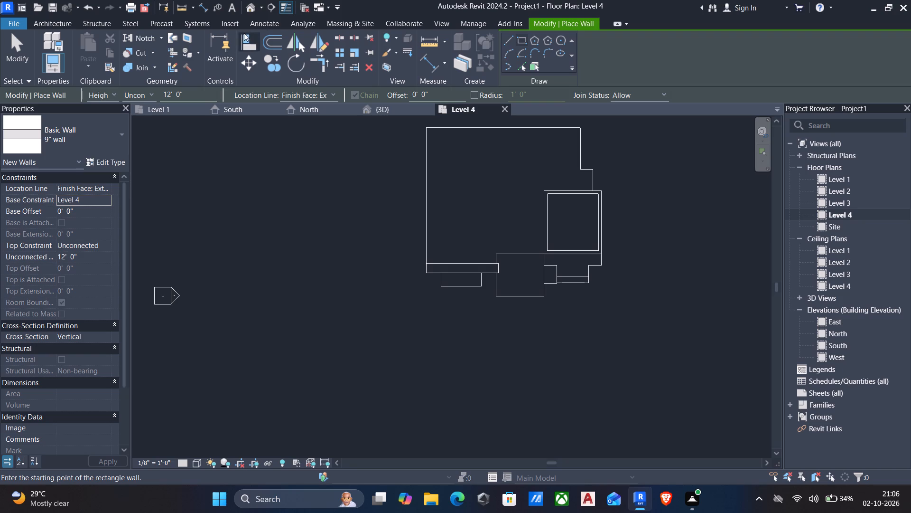
Open the 3D view without saving the project and leave the Wall command.
left_click(247, 9)
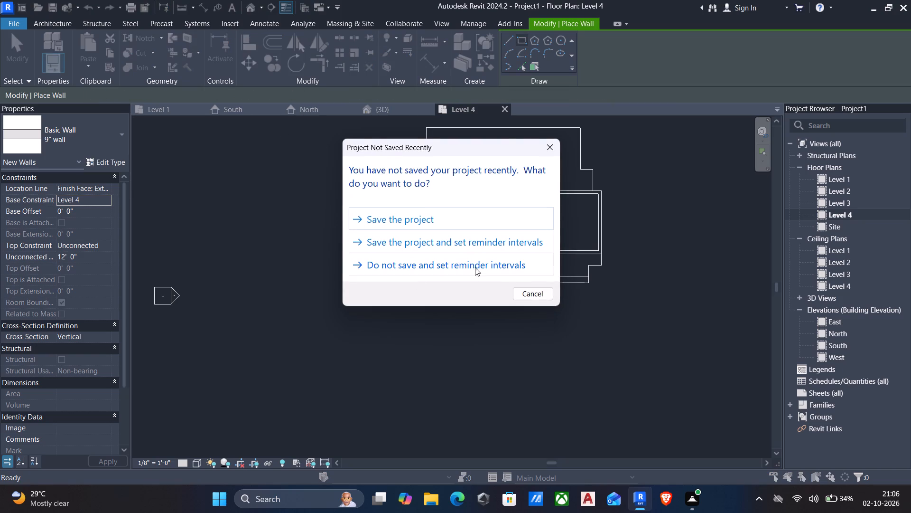
left_click(528, 293)
scroll(527, 306, "down", 3)
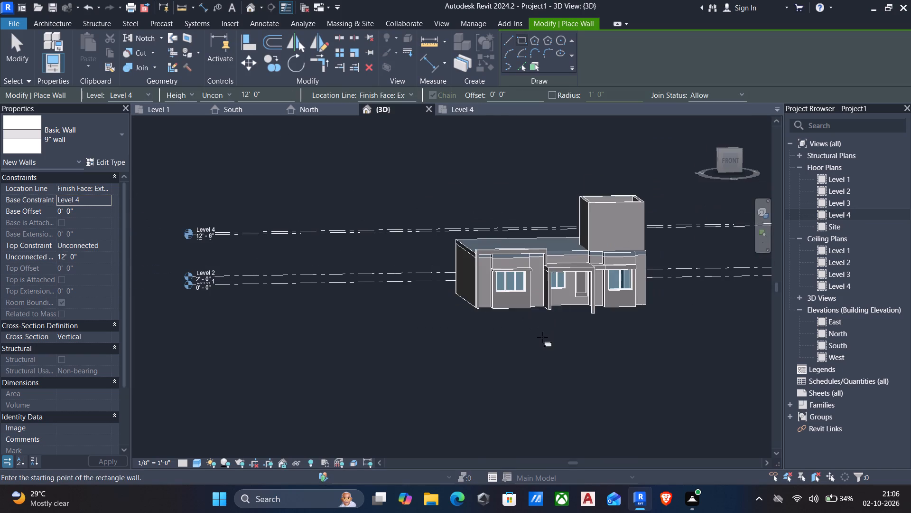
middle_click_drag(540, 340, 510, 343, "shift")
scroll(515, 338, "up", 1)
key("Escape")
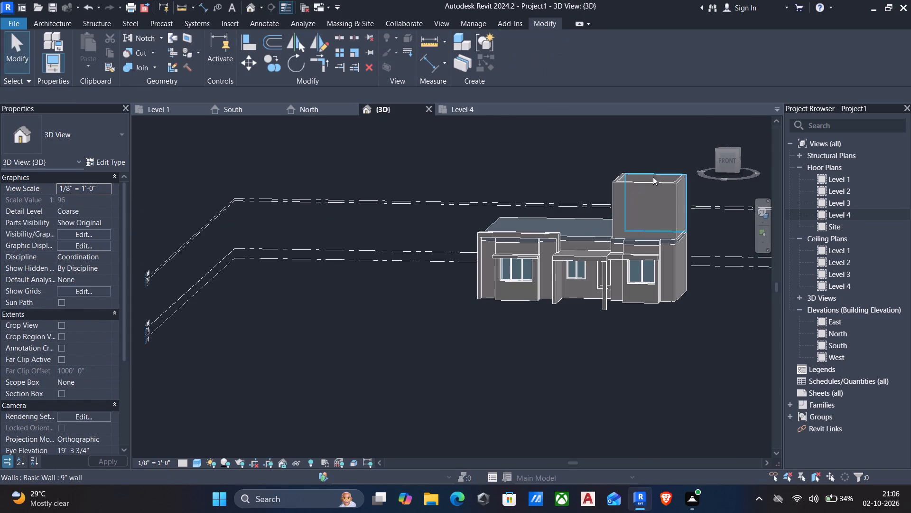
Set the unconnected height of all four 9" walls of the rooftop enclosure to 6' 0".
left_click(652, 184)
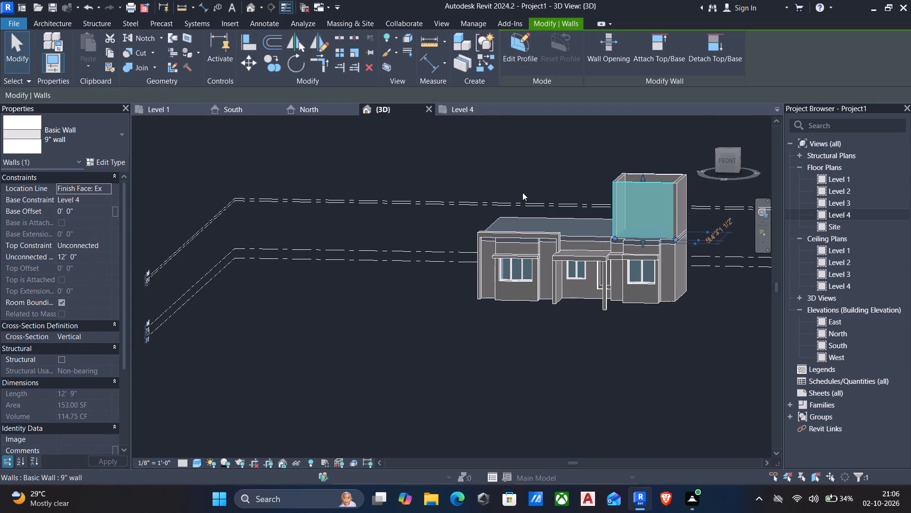
middle_click_drag(552, 199, 437, 252)
key("Escape")
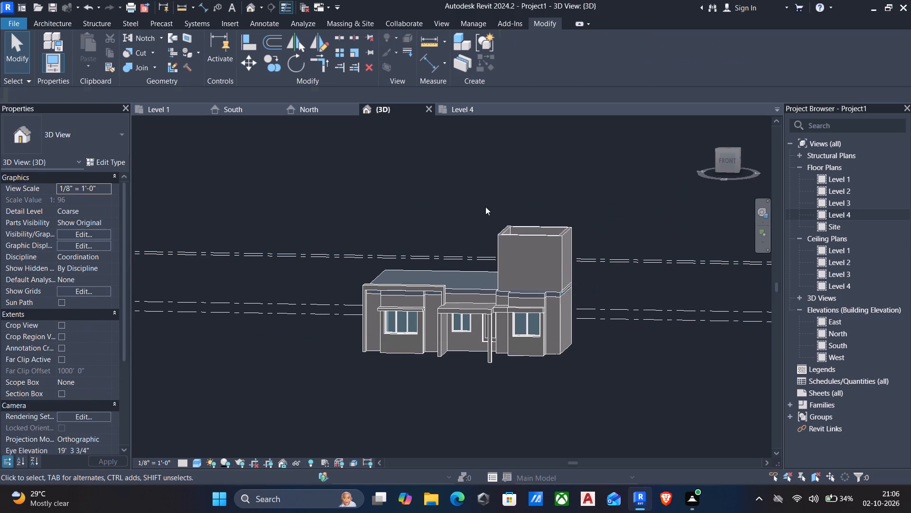
left_click_drag(472, 198, 561, 261)
left_click_drag(593, 232, 474, 208)
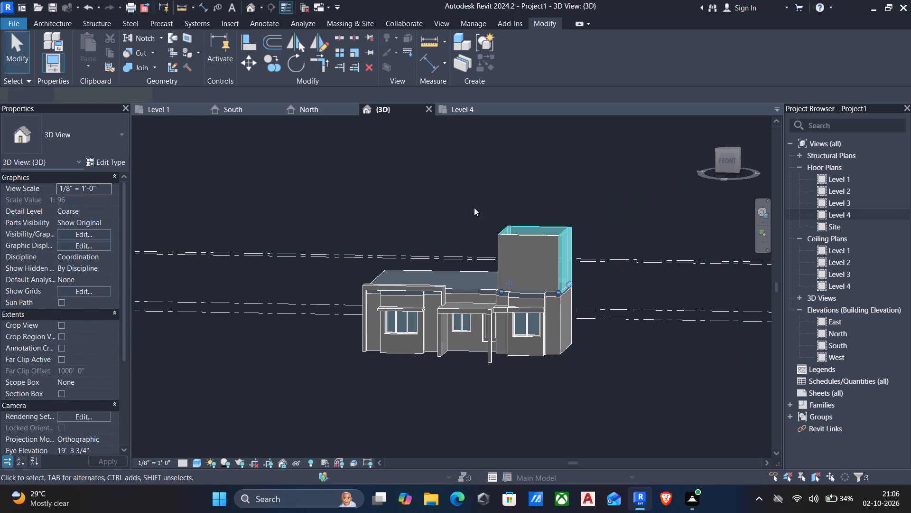
left_click(542, 235, "ctrl")
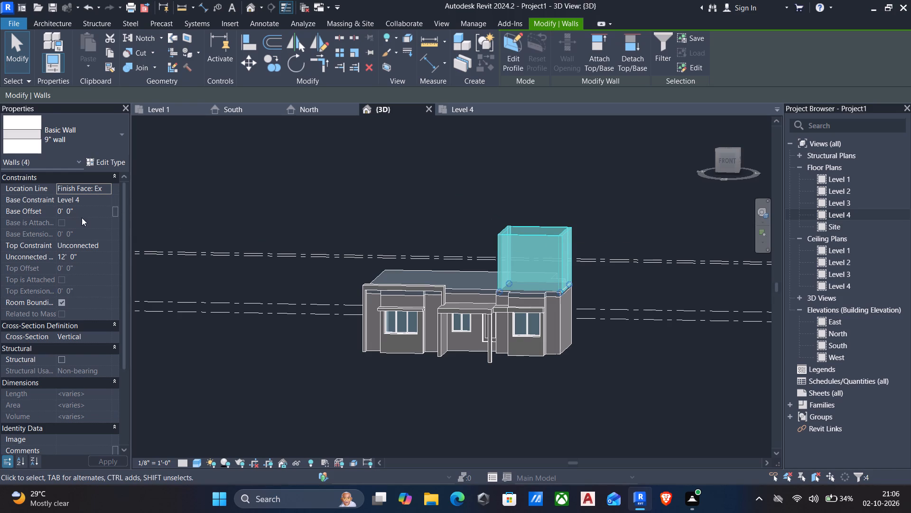
left_click(90, 253)
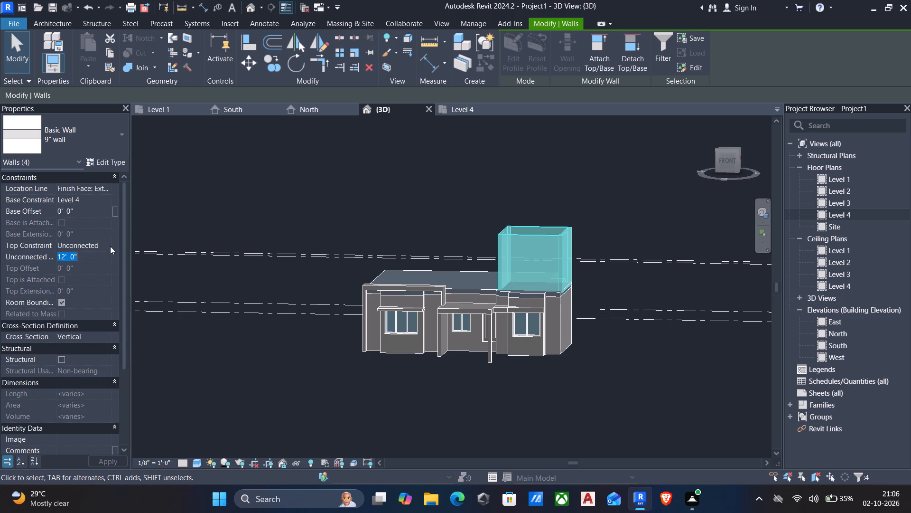
key("6")
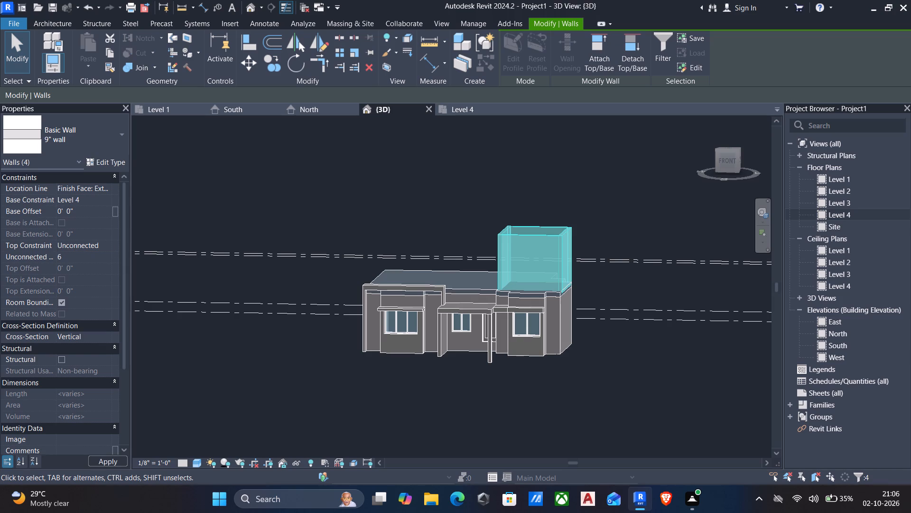
key("apostrophe")
key("Return")
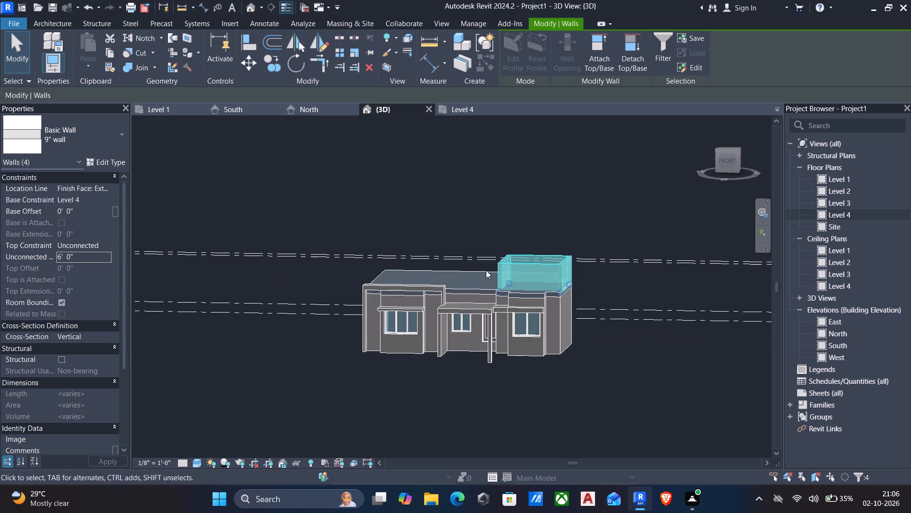
key("Escape")
Examine the rooftop wall enclosure, roof edge and front facade from several angles in 3D.
middle_click_drag(514, 300, 456, 318, "shift")
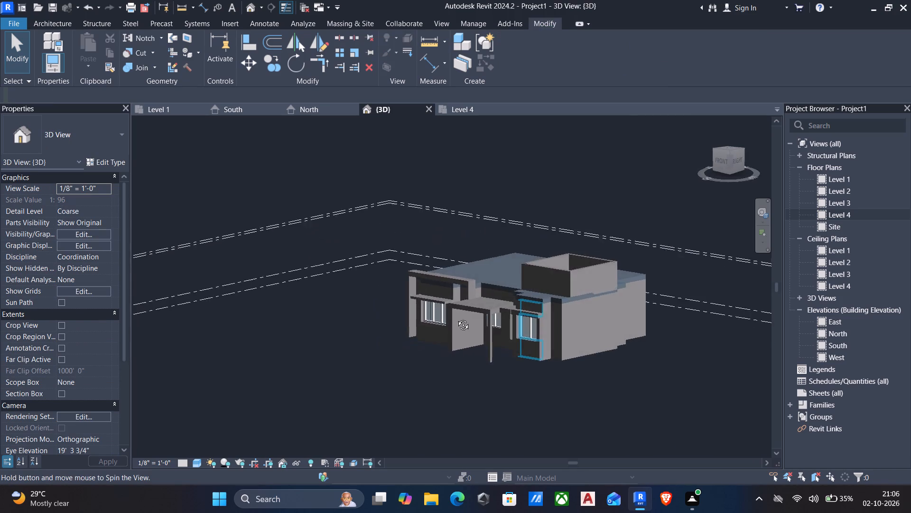
middle_click_drag(456, 318, 506, 330, "shift")
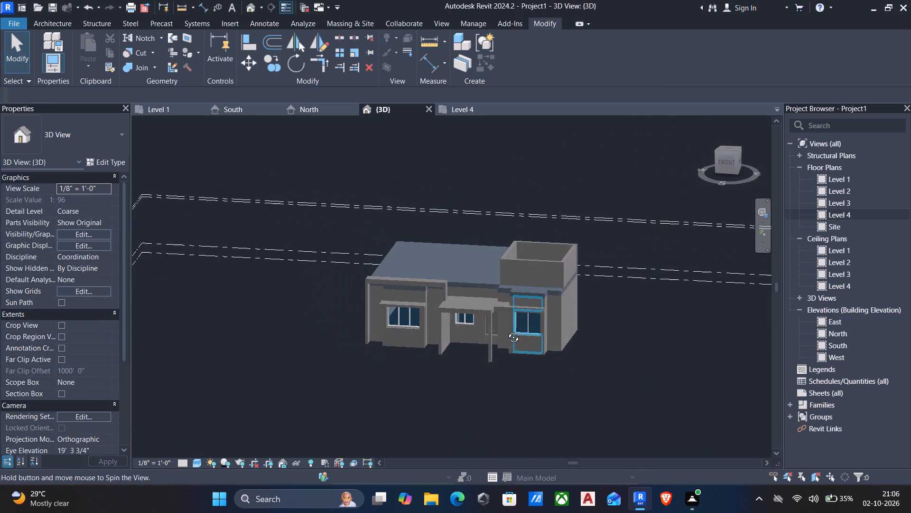
middle_click_drag(506, 330, 527, 323, "shift")
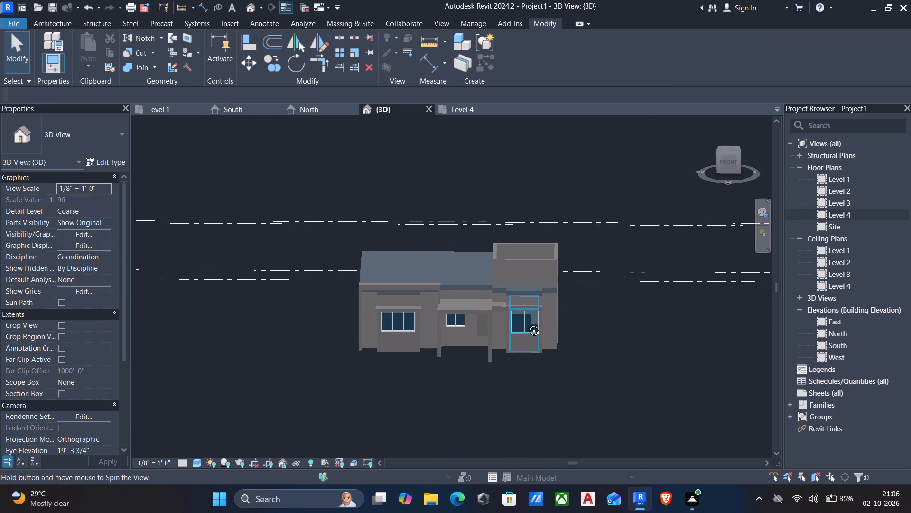
middle_click_drag(527, 323, 527, 322, "shift")
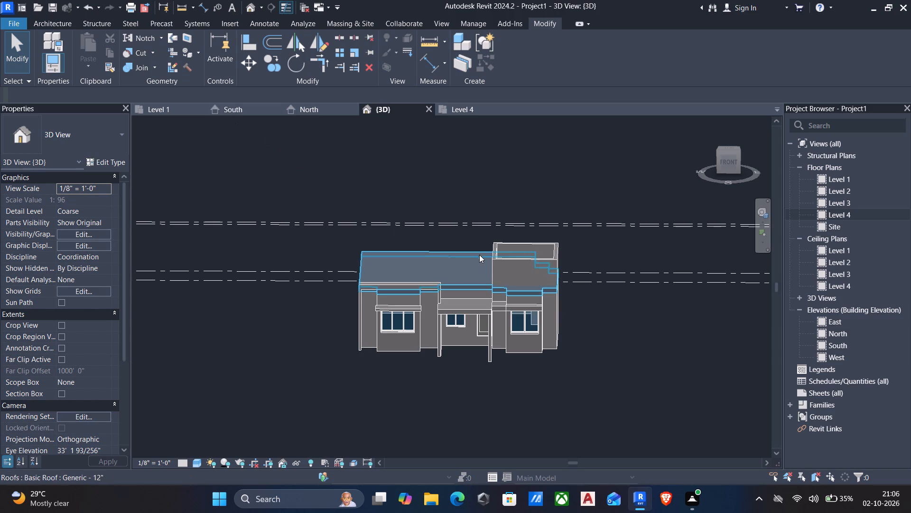
middle_click_drag(512, 265, 435, 355, "shift")
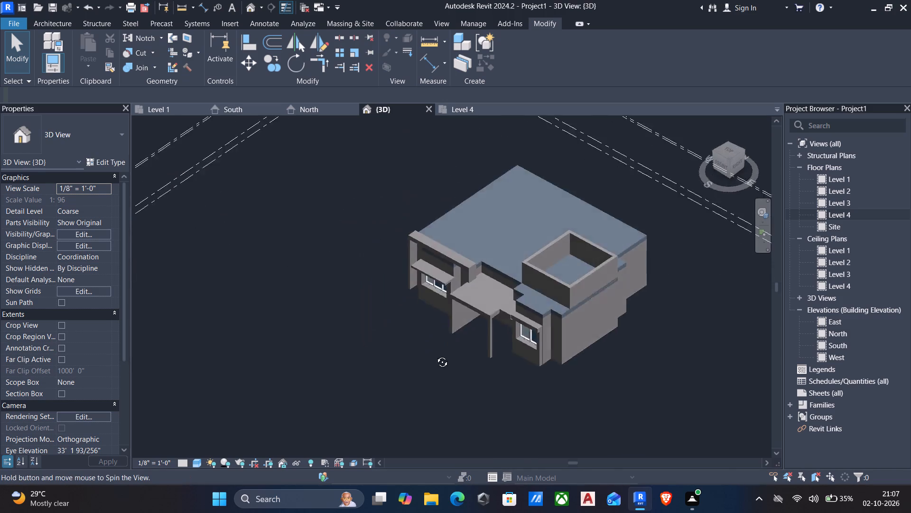
middle_click_drag(435, 355, 524, 282, "shift")
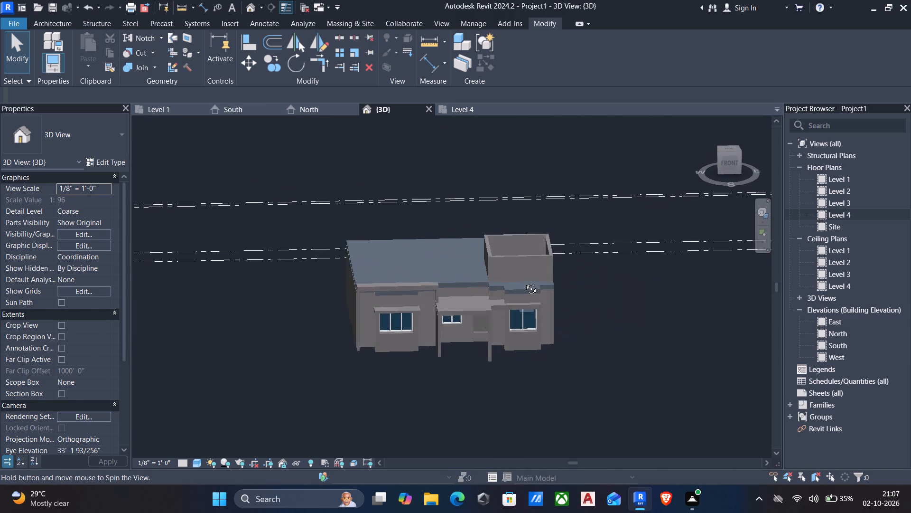
middle_click_drag(524, 282, 476, 312, "shift")
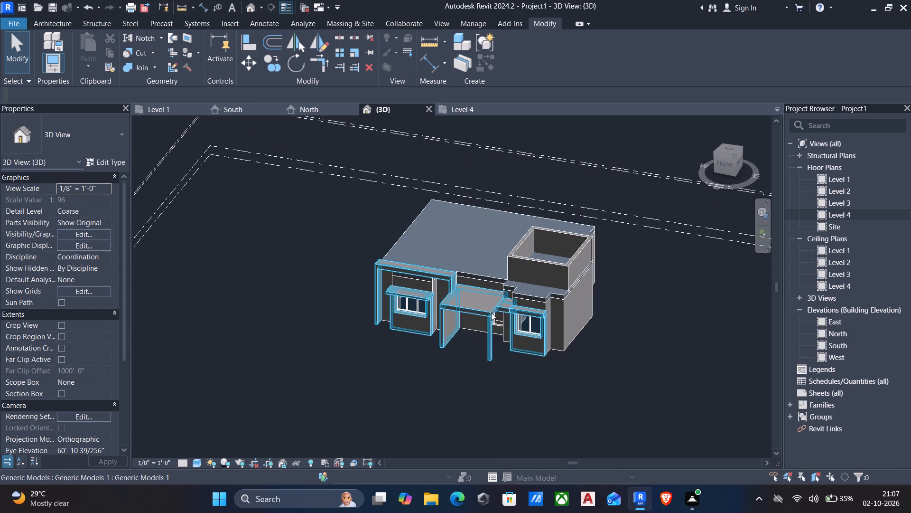
scroll(561, 308, "up", 4)
middle_click_drag(557, 281, 591, 278, "shift")
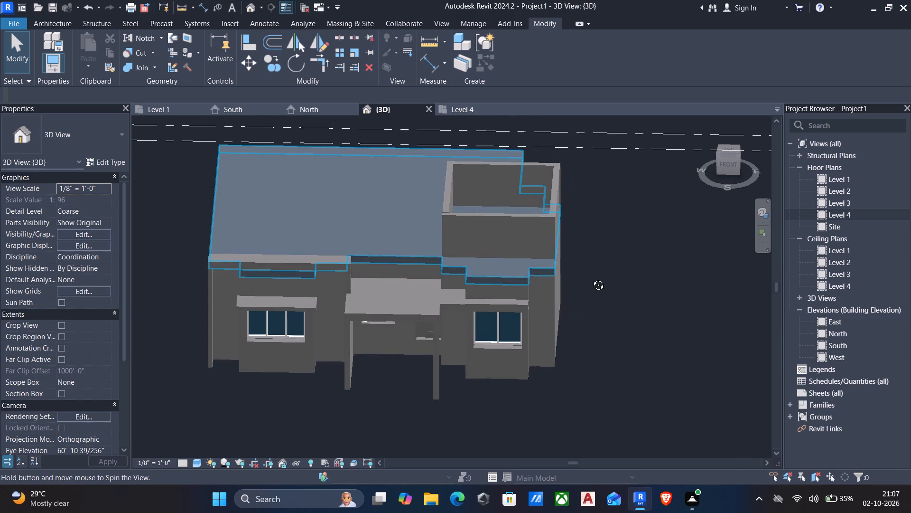
middle_click_drag(591, 278, 591, 277, "shift")
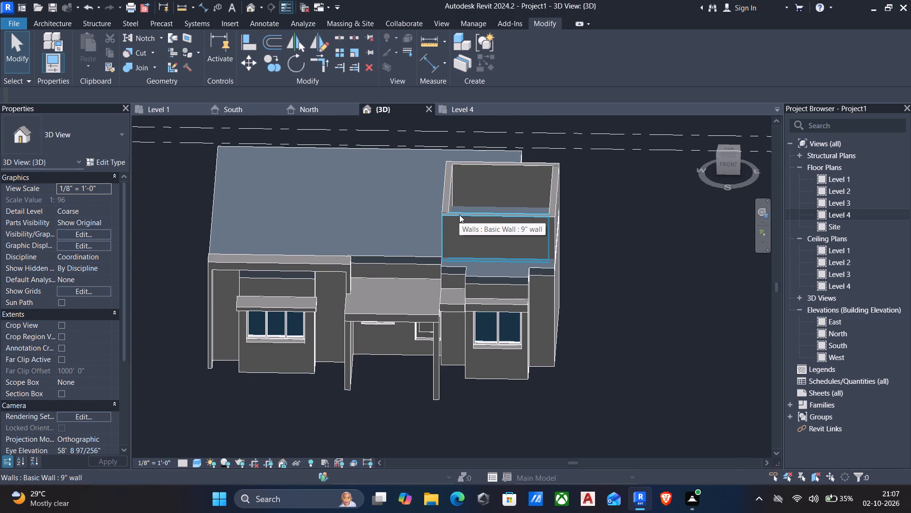
middle_click_drag(454, 203, 454, 204, "shift")
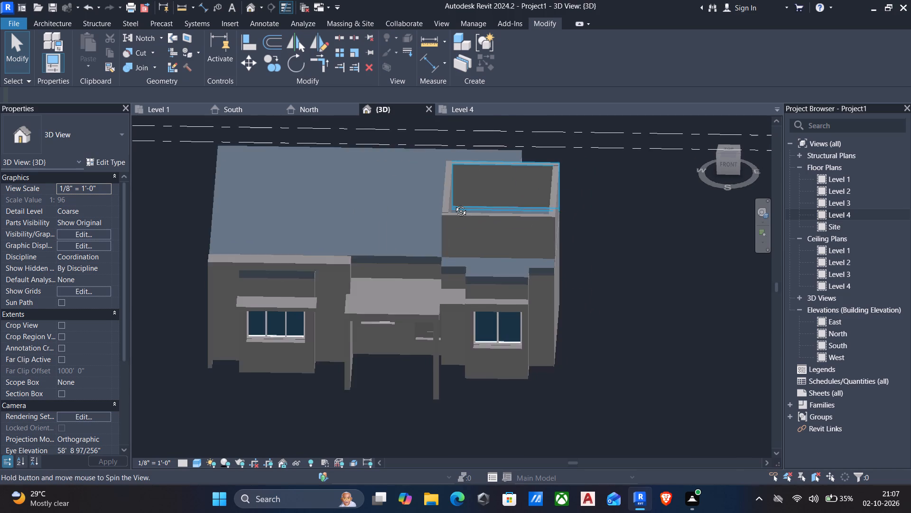
middle_click_drag(454, 204, 448, 201, "shift")
scroll(448, 200, "up", 1)
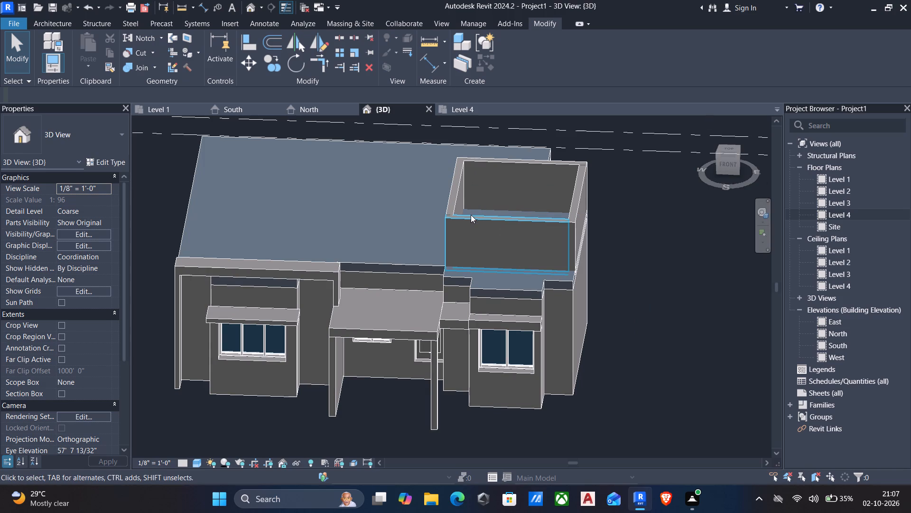
middle_click_drag(415, 215, 462, 205, "shift")
scroll(415, 215, "down", 1, "shift")
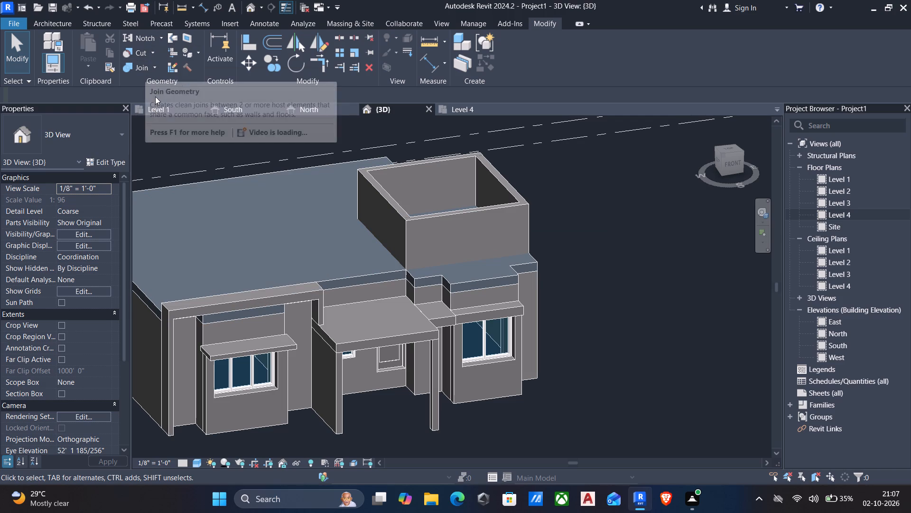
Open the in-place front facade generic model for editing from the 3D view.
middle_click_drag(398, 218, 359, 232, "shift")
scroll(377, 217, "down", 1)
middle_click_drag(377, 218, 378, 219)
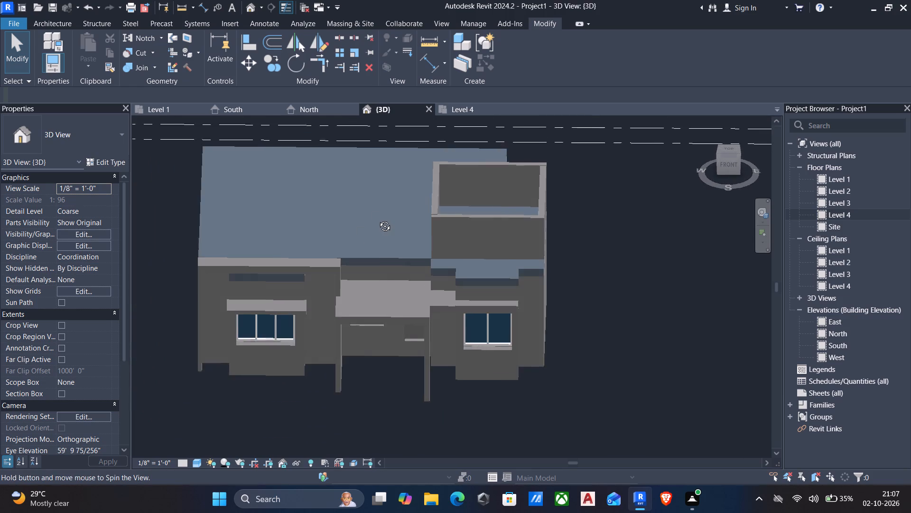
middle_click_drag(378, 219, 438, 190)
scroll(440, 206, "up", 4)
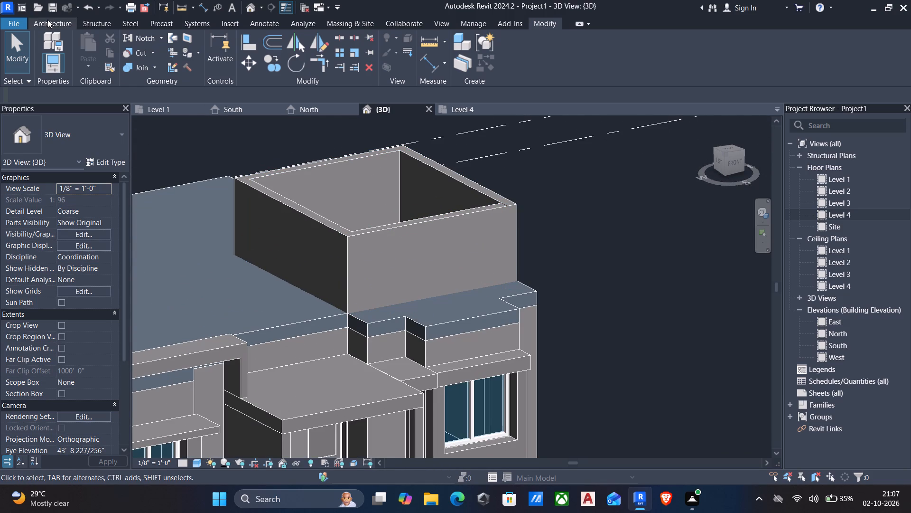
left_click(474, 370)
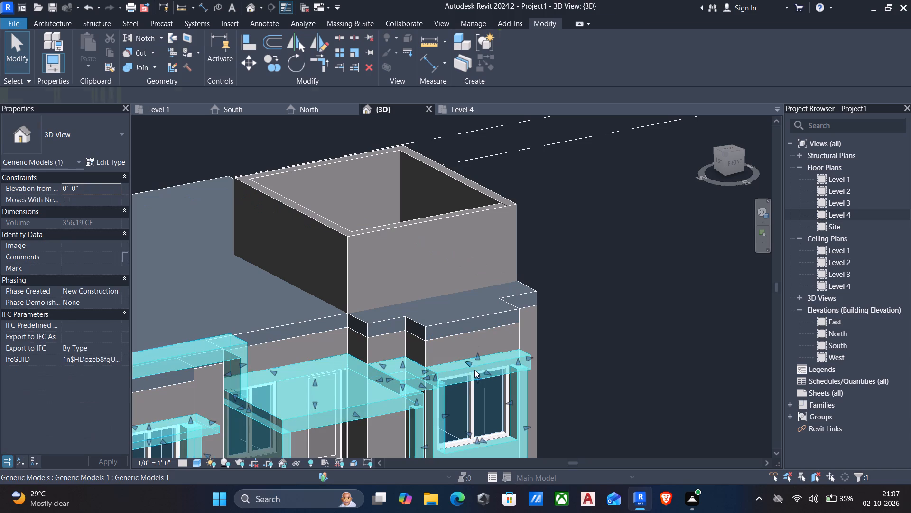
left_click(510, 54)
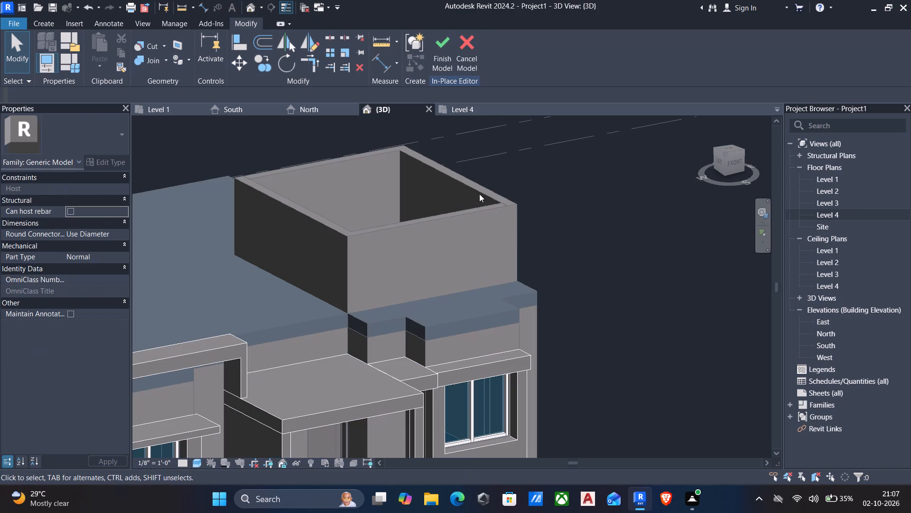
Start a solid Extrusion and pick the top face of the rooftop enclosure's 9" walls as its work plane.
left_click(46, 21)
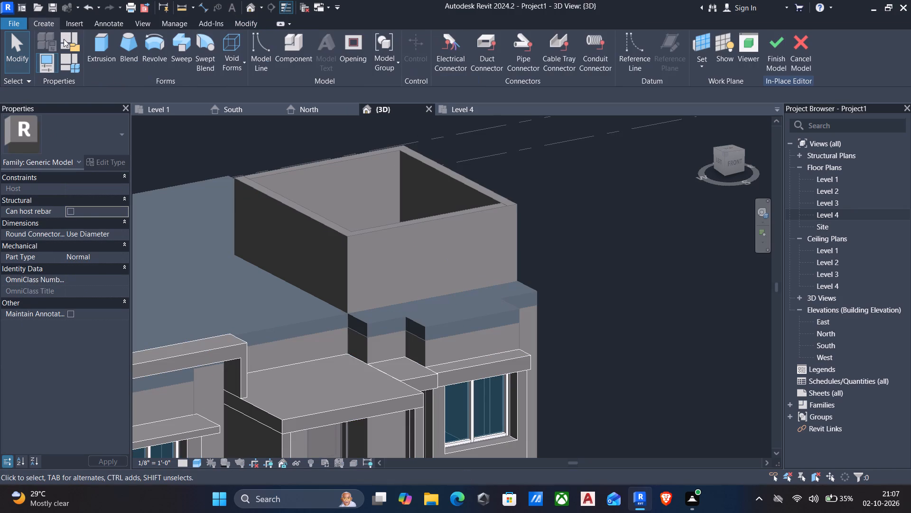
left_click(101, 43)
left_click(544, 62)
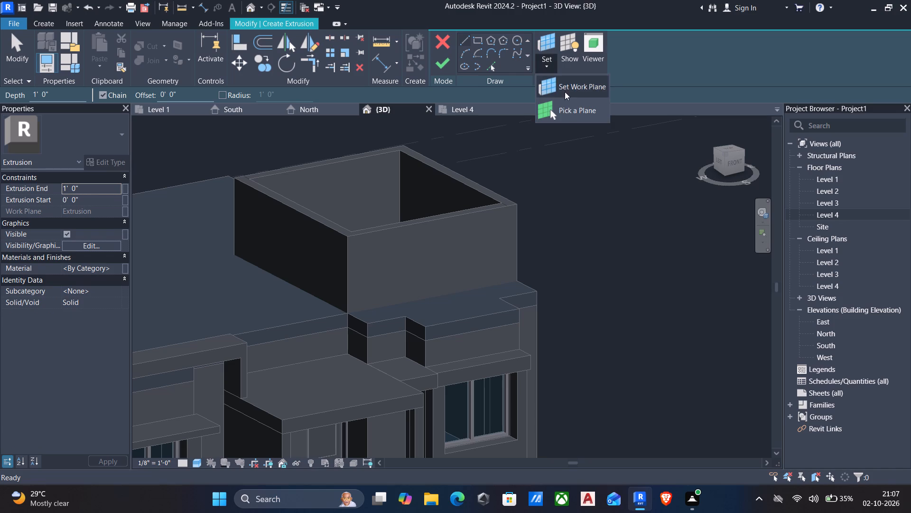
left_click(572, 106)
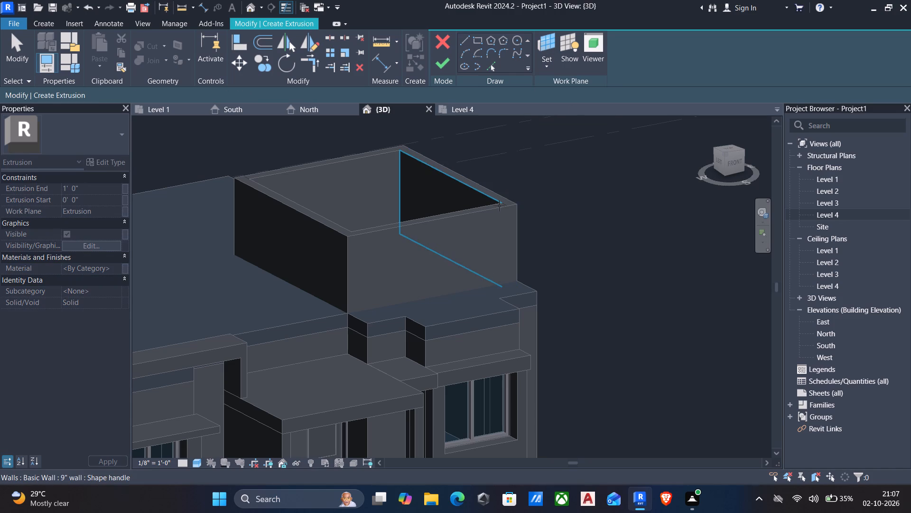
left_click(494, 197)
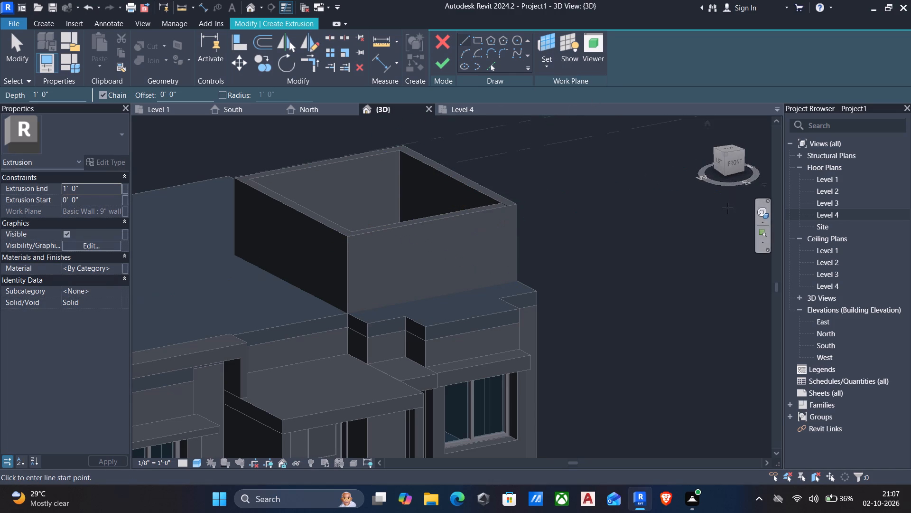
From the top view, sketch a rectangle offset 1' 0" outside the rooftop enclosure's outer corners, about 15' 6" by 16' 10 1/2".
middle_click_drag(726, 213, 688, 278, "shift")
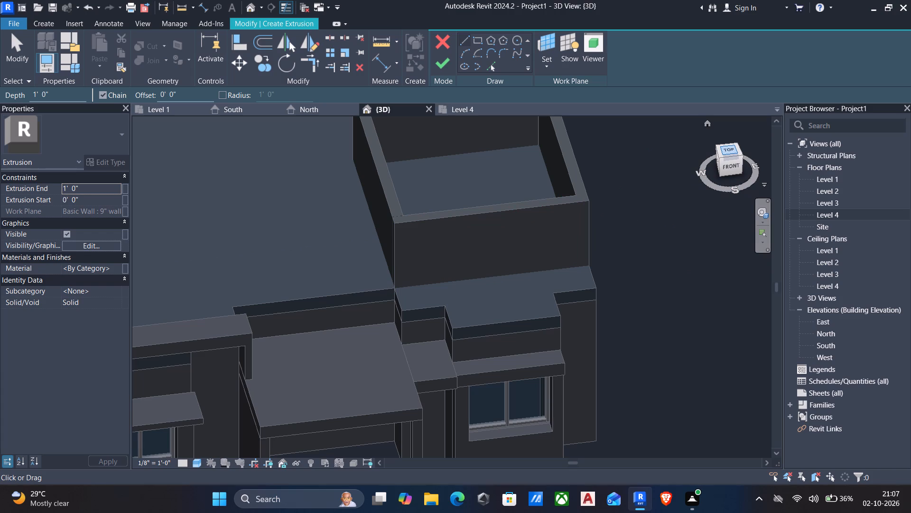
left_click(728, 149)
scroll(469, 331, "up", 2)
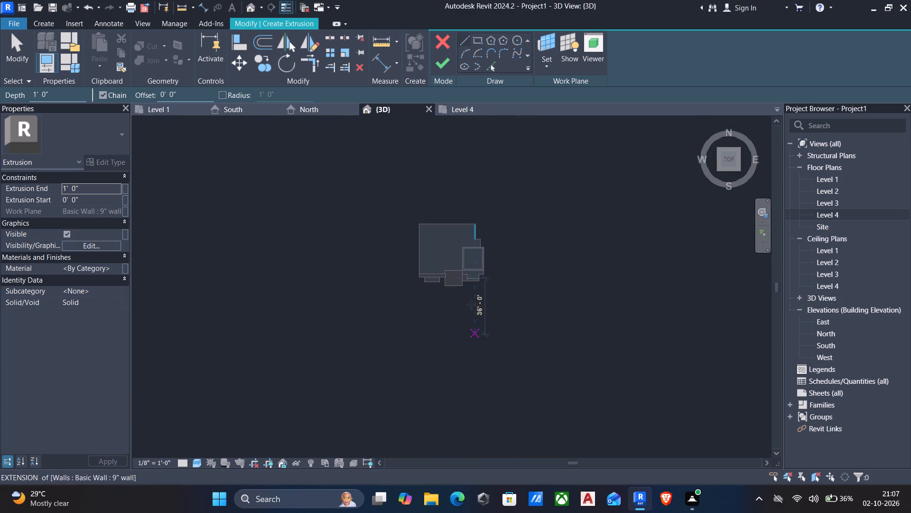
scroll(471, 304, "up", 4)
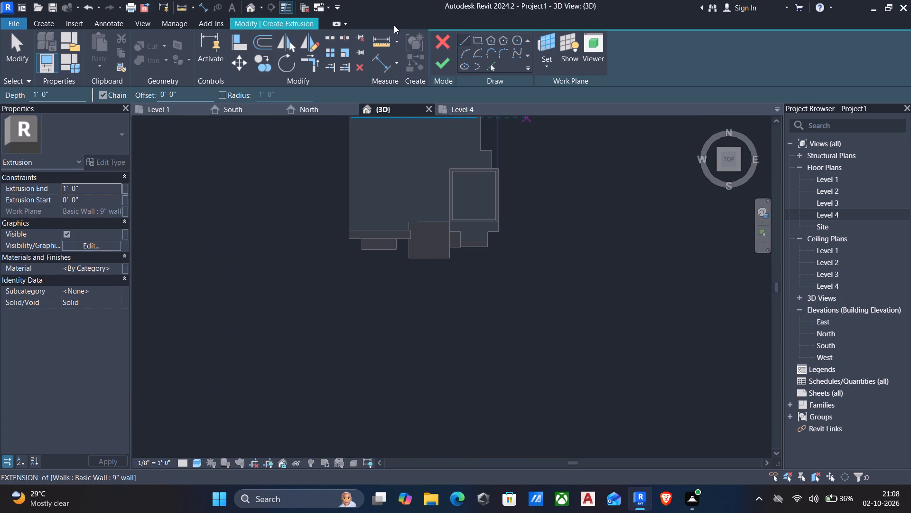
left_click(480, 38)
scroll(497, 234, "up", 4)
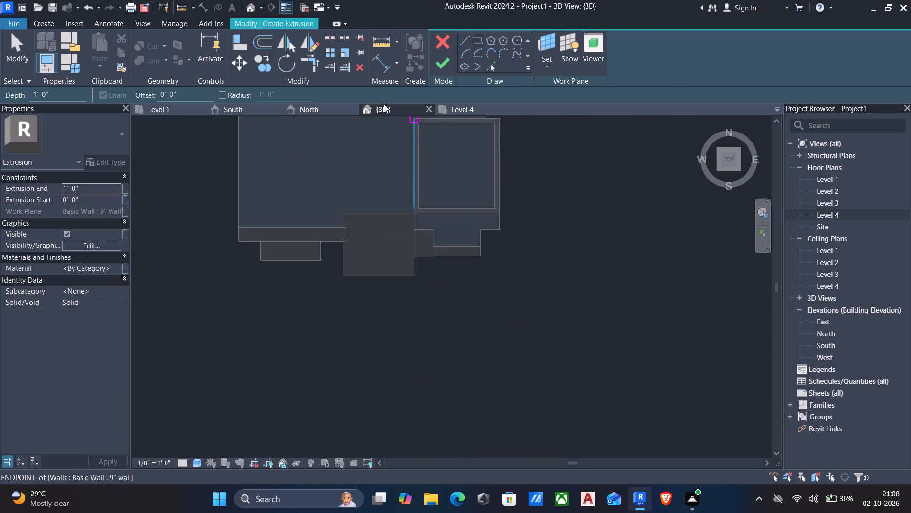
middle_click_drag(392, 150, 396, 213)
left_click_drag(196, 92, 51, 85)
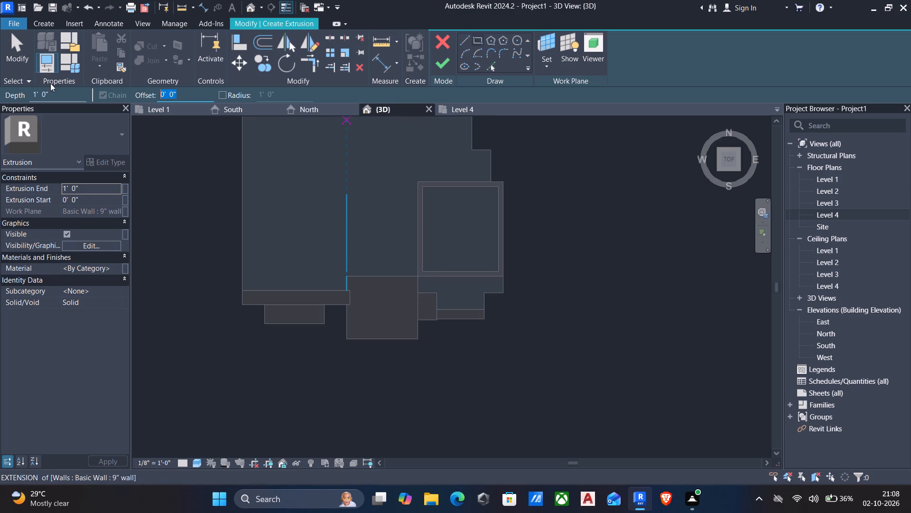
type("1'")
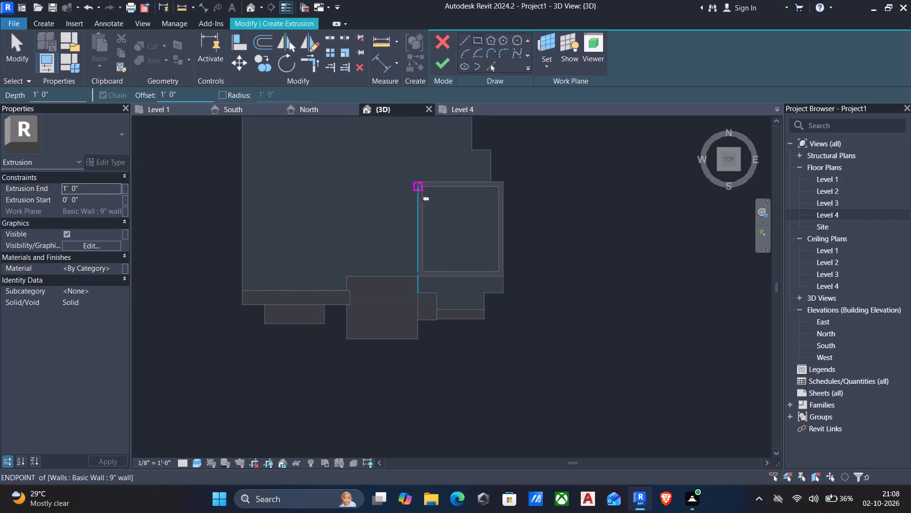
scroll(421, 192, "up", 5)
left_click(412, 172)
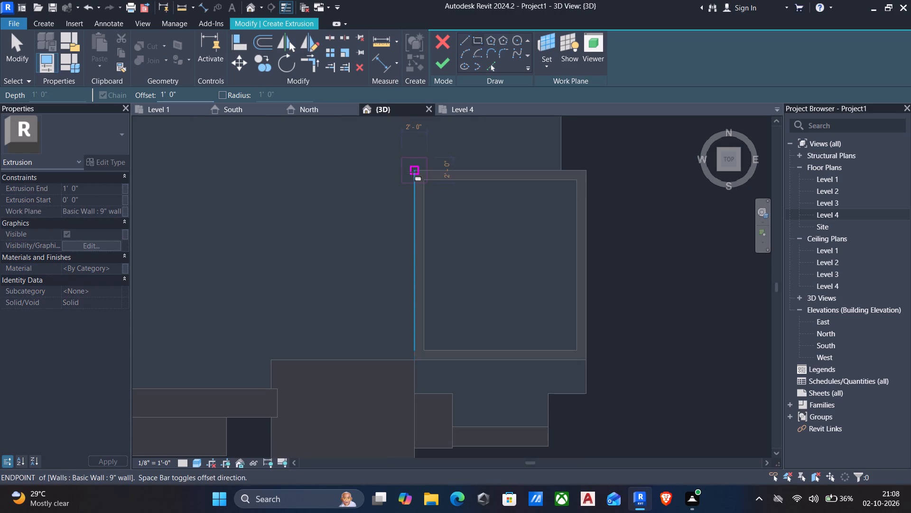
left_click(585, 358)
key("Escape")
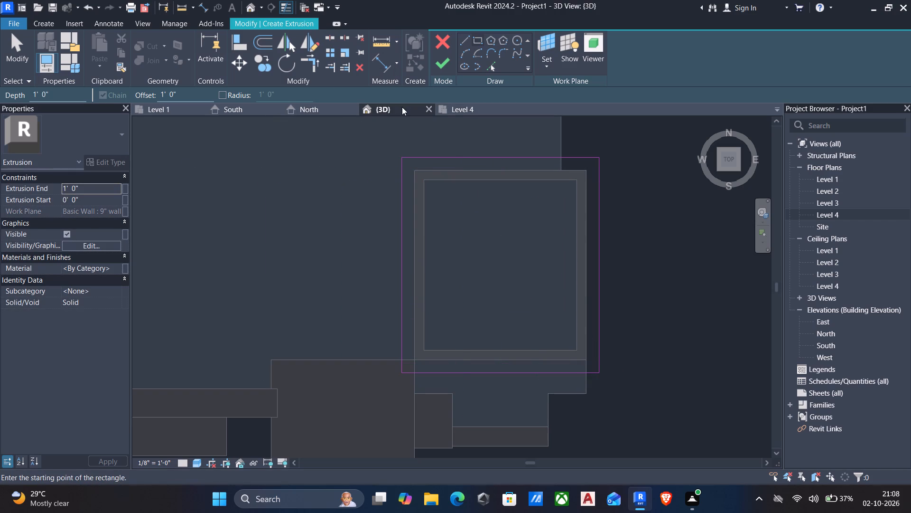
key("Escape")
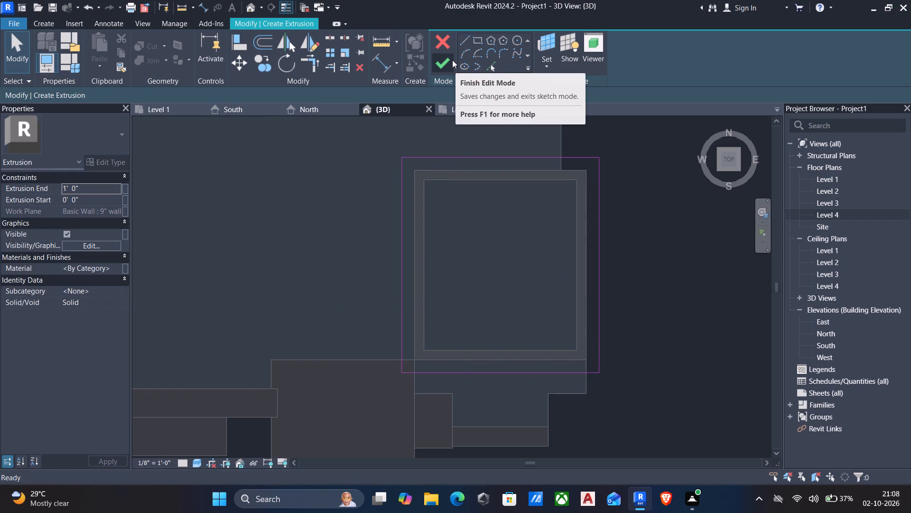
Close the 3D view and finish the sketch as a 1' 0" deep roof slab over the enclosure.
middle_click_drag(421, 109, 420, 101, "shift")
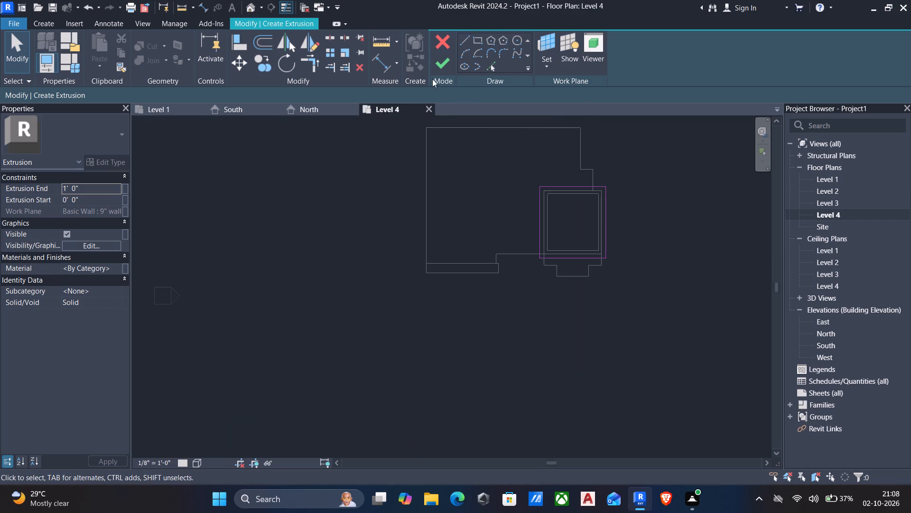
left_click(442, 67)
scroll(512, 300, "down", 2)
middle_click_drag(516, 311, 516, 312, "shift")
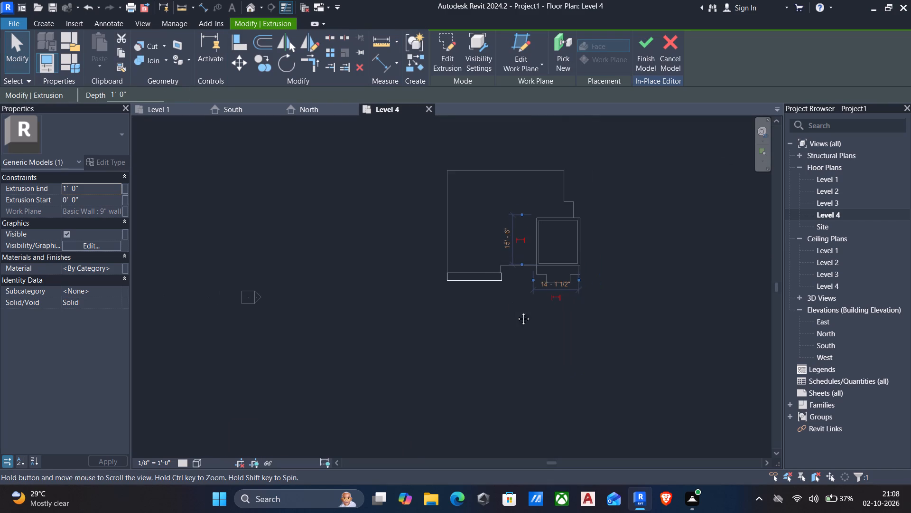
middle_click_drag(516, 312, 517, 316, "shift")
scroll(517, 316, "up", 1)
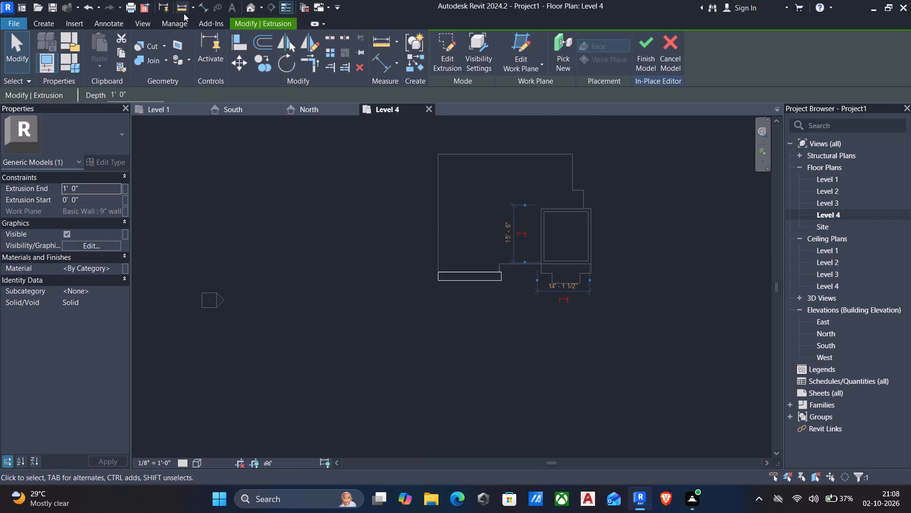
Reopen the 3D view and examine the overhanging slab, rooftop enclosure and front facade from several angles.
left_click(251, 4)
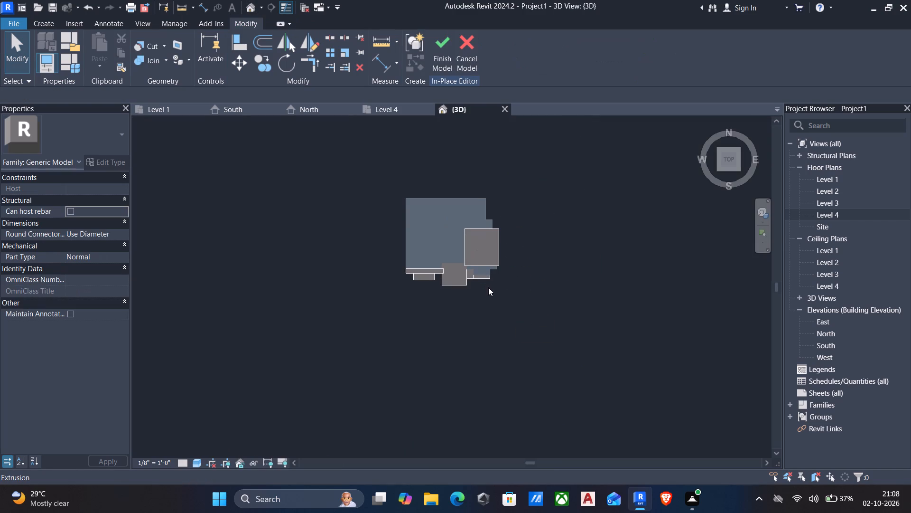
middle_click_drag(502, 298, 419, 173, "shift")
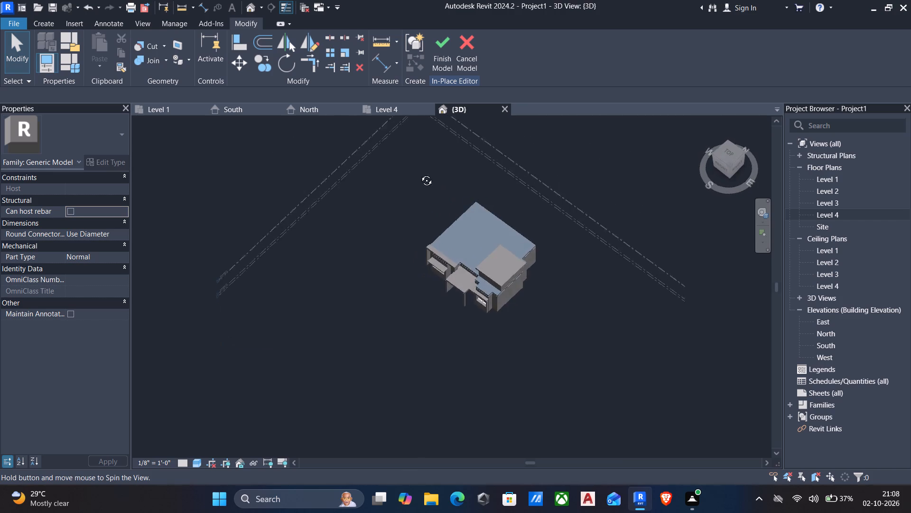
middle_click_drag(419, 173, 411, 156, "shift")
middle_click_drag(442, 311, 477, 208, "shift")
middle_click_drag(486, 311, 494, 309, "shift")
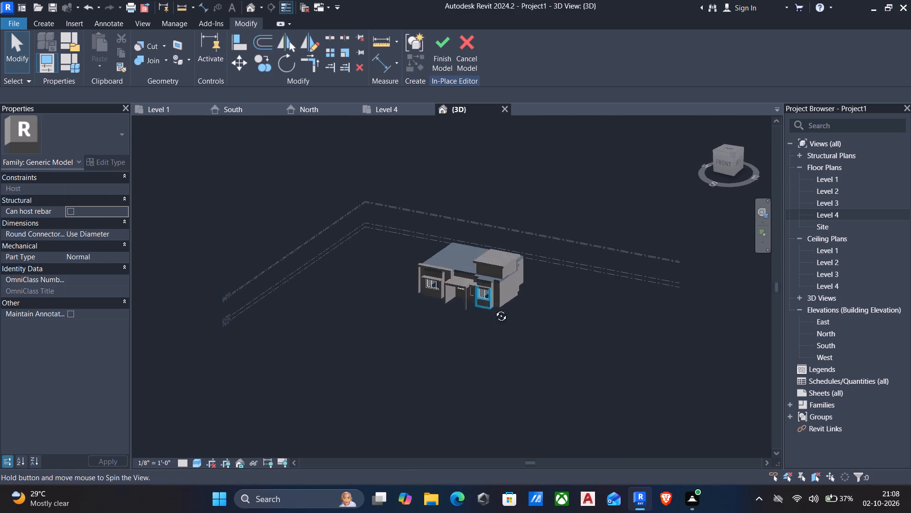
middle_click_drag(494, 309, 514, 277, "shift")
scroll(506, 256, "up", 3)
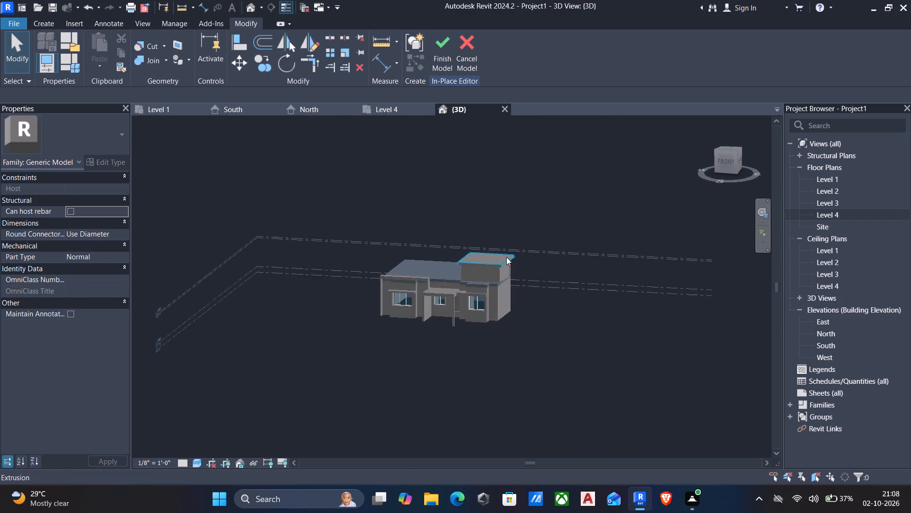
scroll(506, 257, "up", 2)
middle_click_drag(472, 276, 477, 276, "shift")
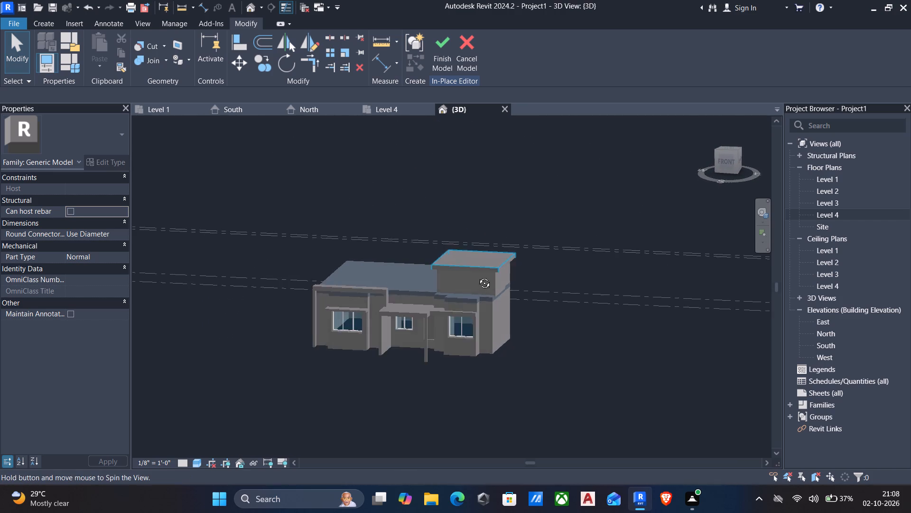
middle_click_drag(477, 276, 540, 265, "shift")
scroll(537, 328, "up", 1)
middle_click_drag(537, 331, 571, 360)
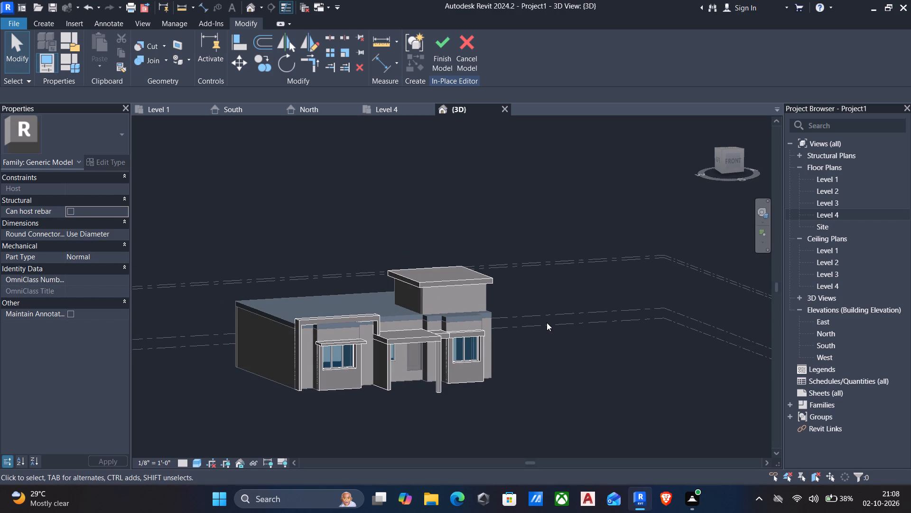
middle_click_drag(548, 327, 507, 339, "shift")
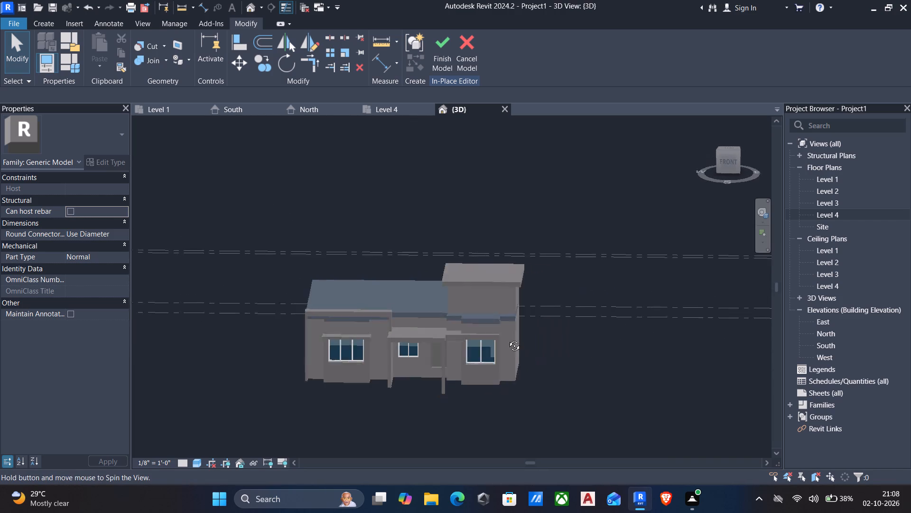
middle_click_drag(507, 339, 519, 337, "shift")
scroll(519, 335, "down", 3)
middle_click_drag(520, 336, 536, 356)
middle_click_drag(536, 356, 571, 342, "shift")
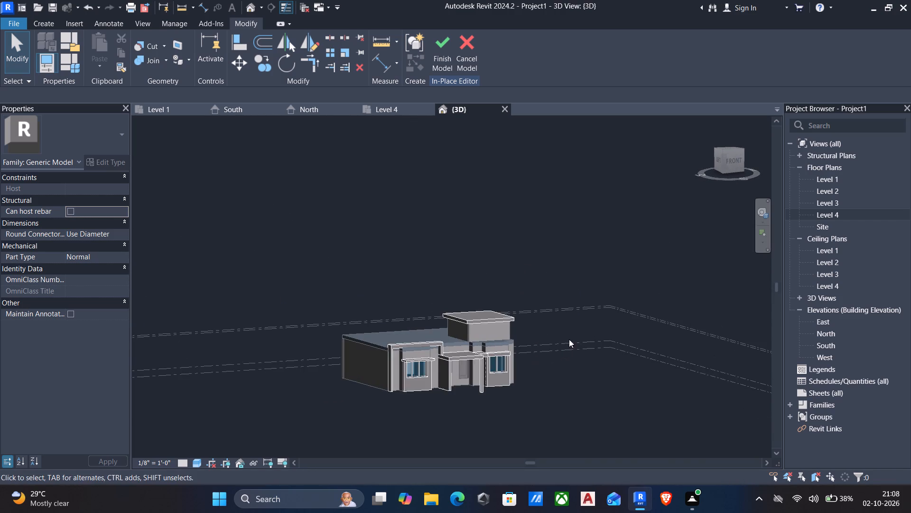
scroll(507, 326, "up", 4)
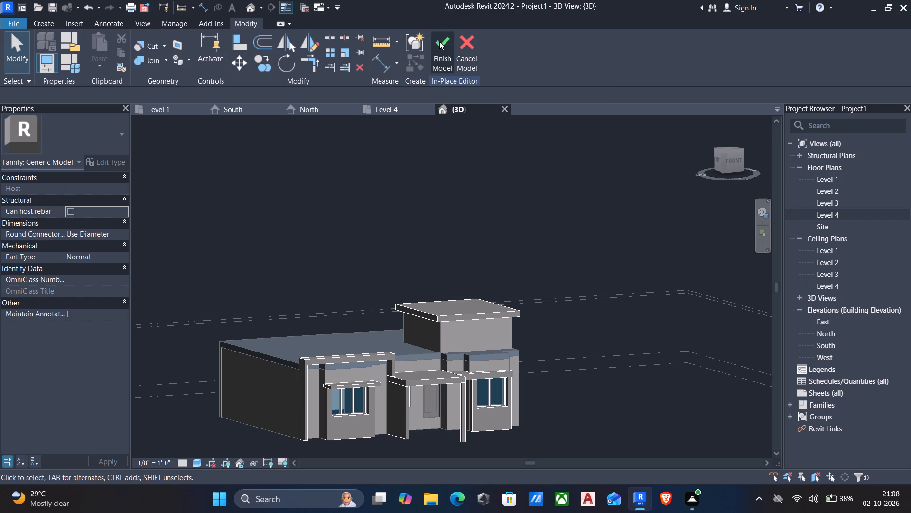
Finish the in-place facade model with the new roof slab included.
left_click(441, 43)
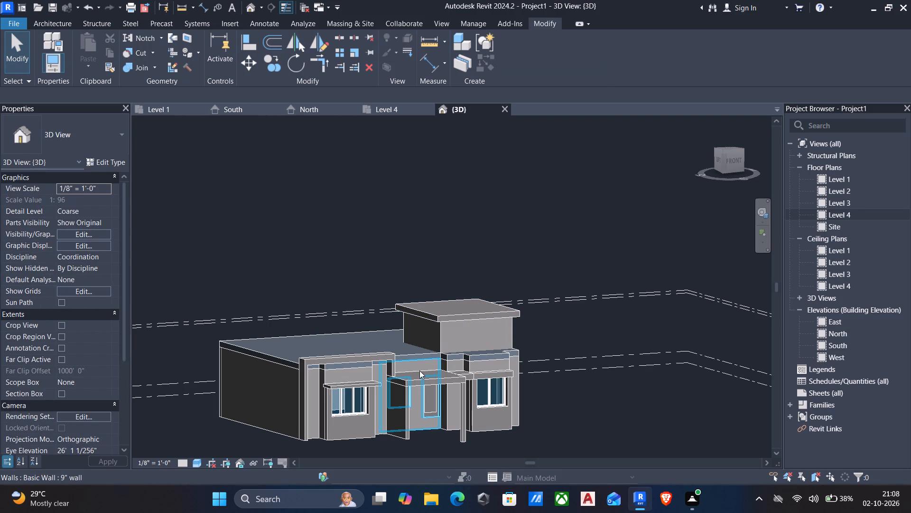
middle_click_drag(426, 346, 406, 393, "shift")
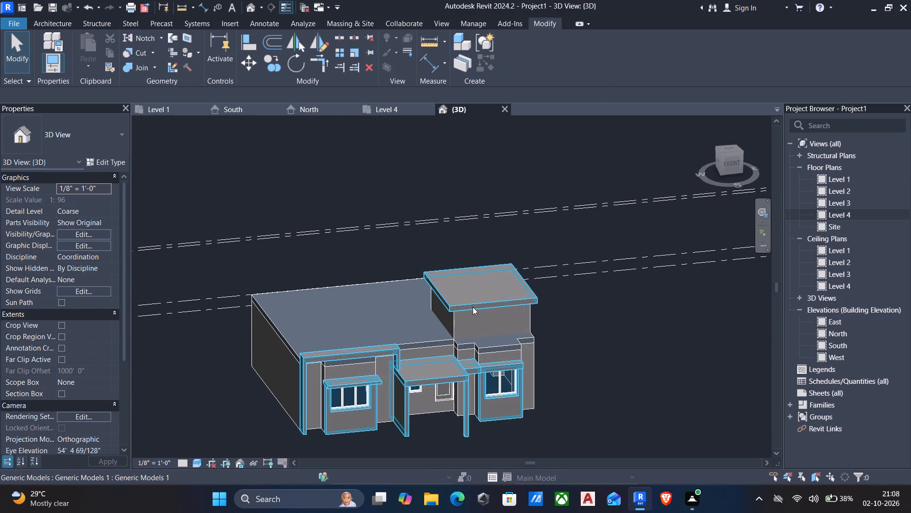
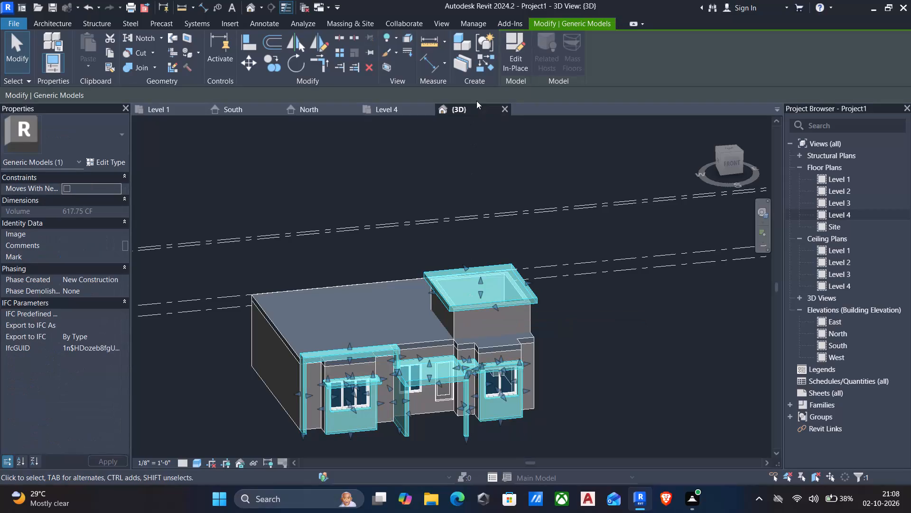
Reopen the in-place facade model for editing and start a new extrusion on the main flat roof's top surface.
left_click(514, 59)
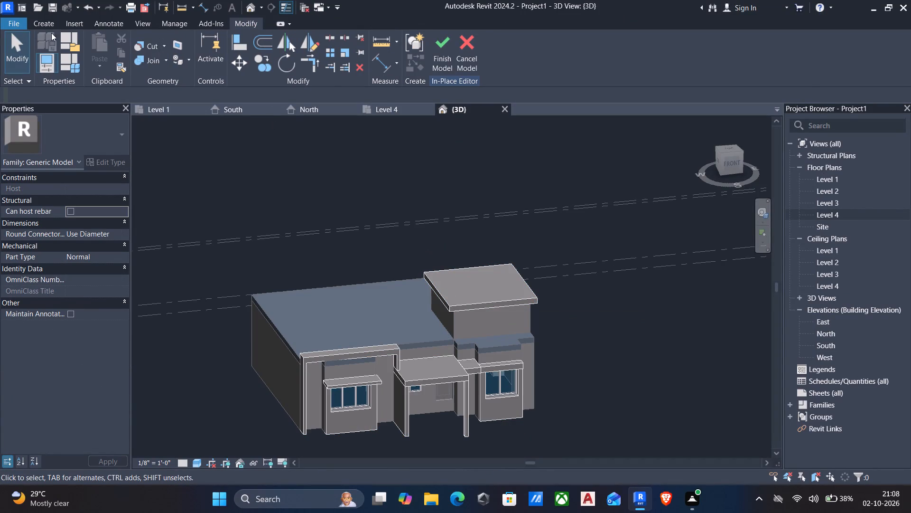
left_click(42, 22)
middle_click_drag(411, 327, 411, 334)
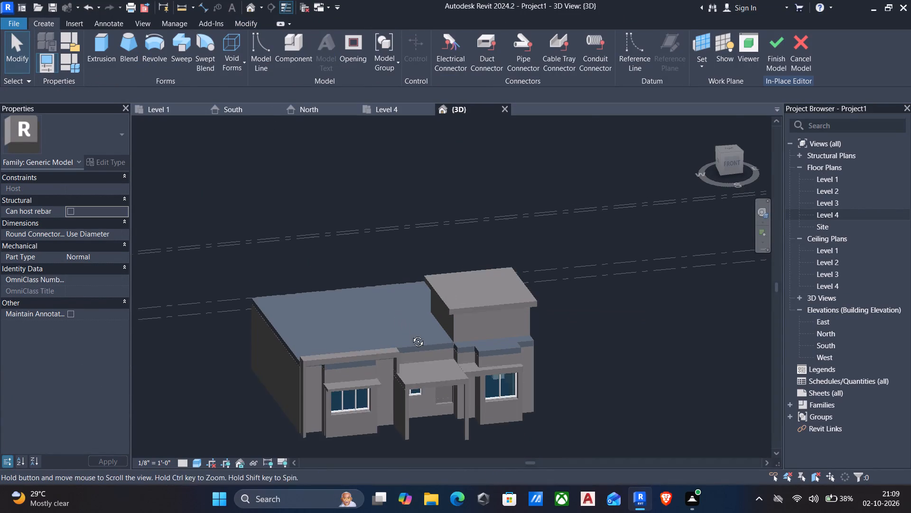
middle_click_drag(411, 334, 428, 380)
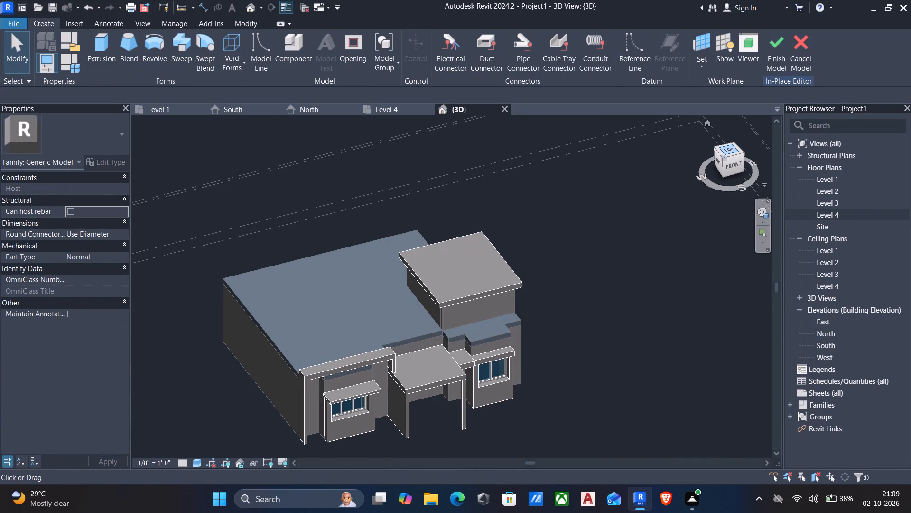
left_click(726, 150)
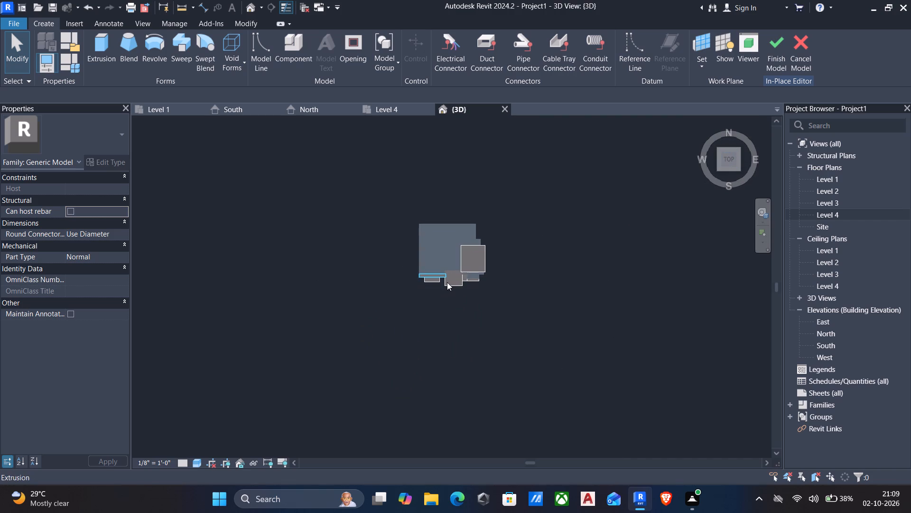
left_click(739, 169)
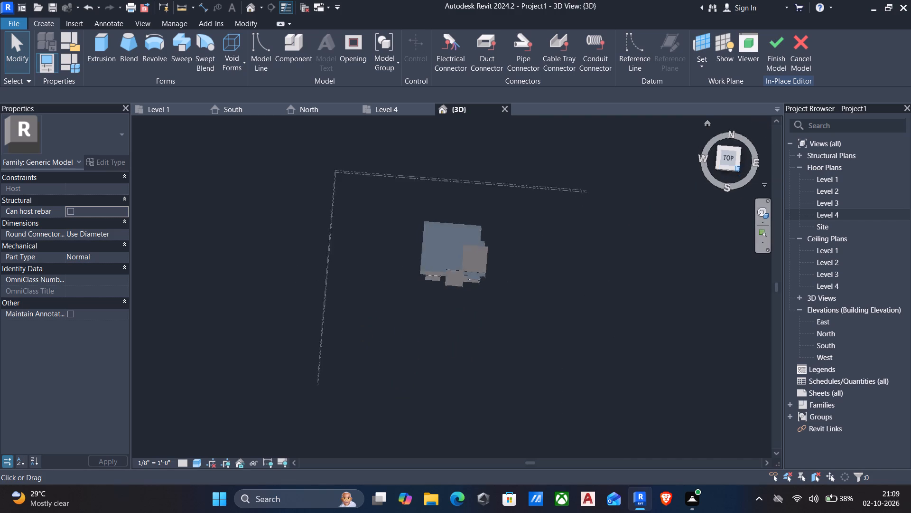
middle_click_drag(471, 313, 528, 295, "shift")
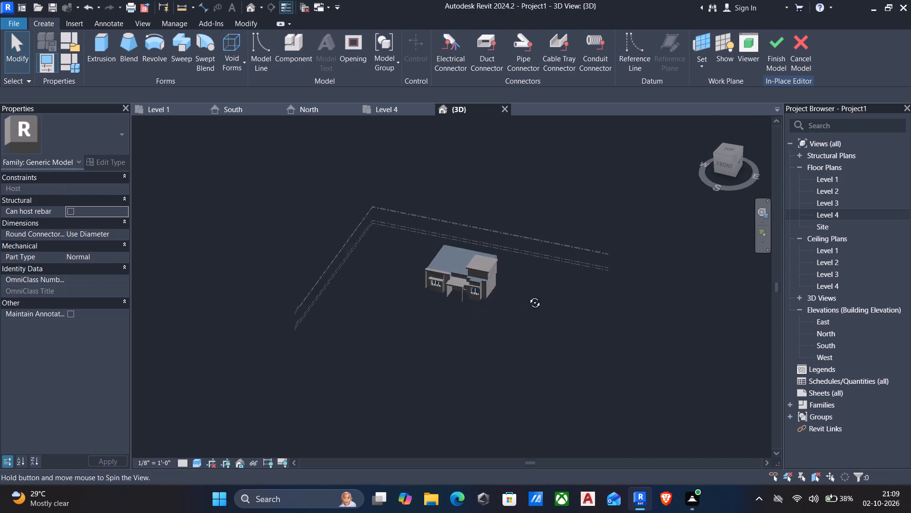
middle_click_drag(528, 295, 541, 288, "shift")
left_click(102, 44)
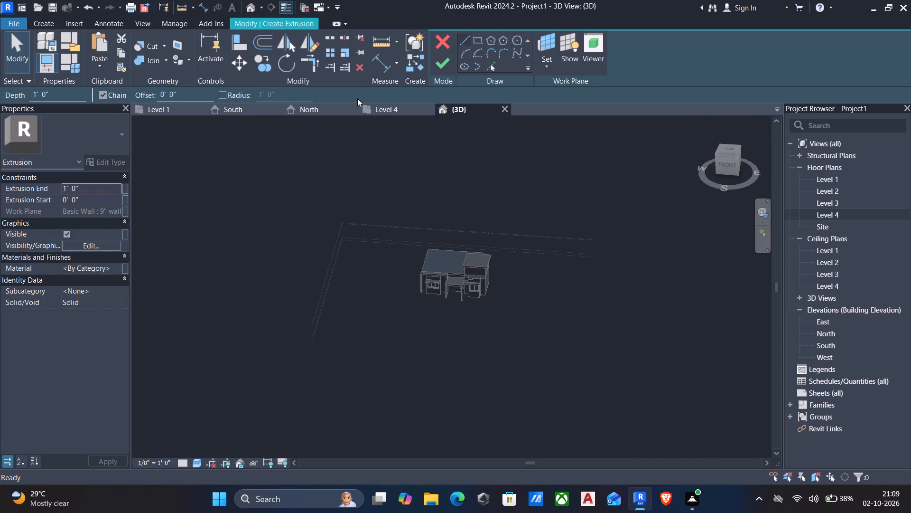
left_click(542, 65)
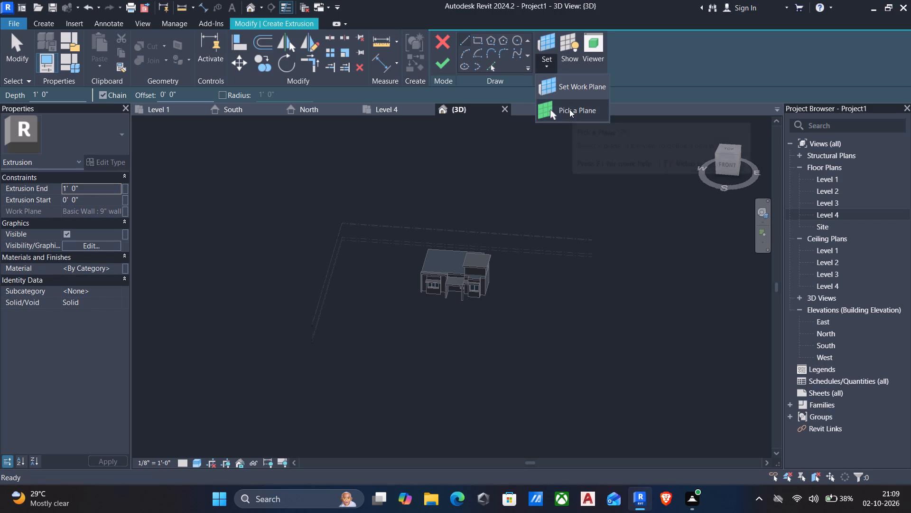
left_click(569, 109)
scroll(454, 288, "up", 10)
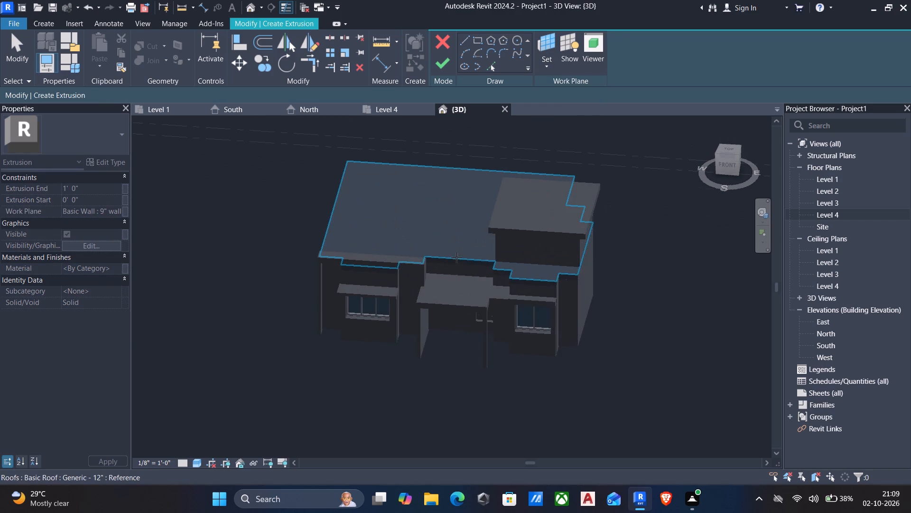
middle_click_drag(456, 260, 473, 257, "shift")
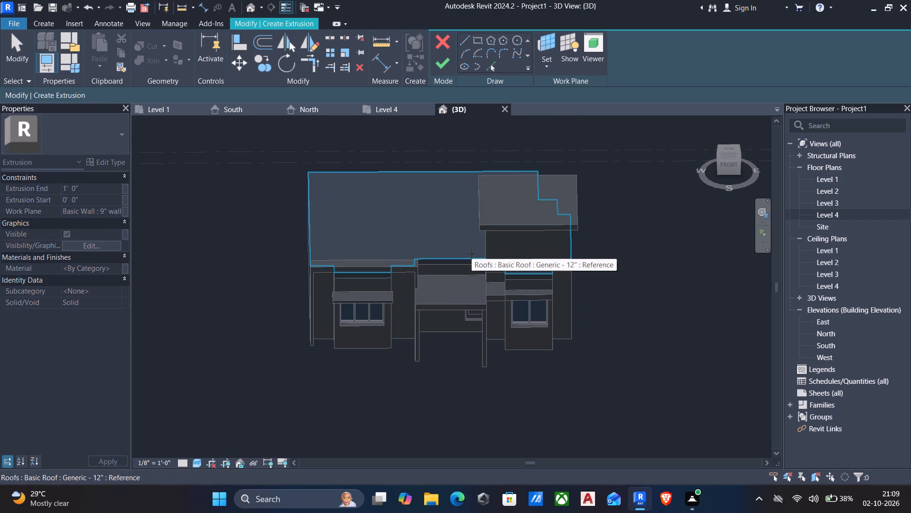
left_click(472, 254)
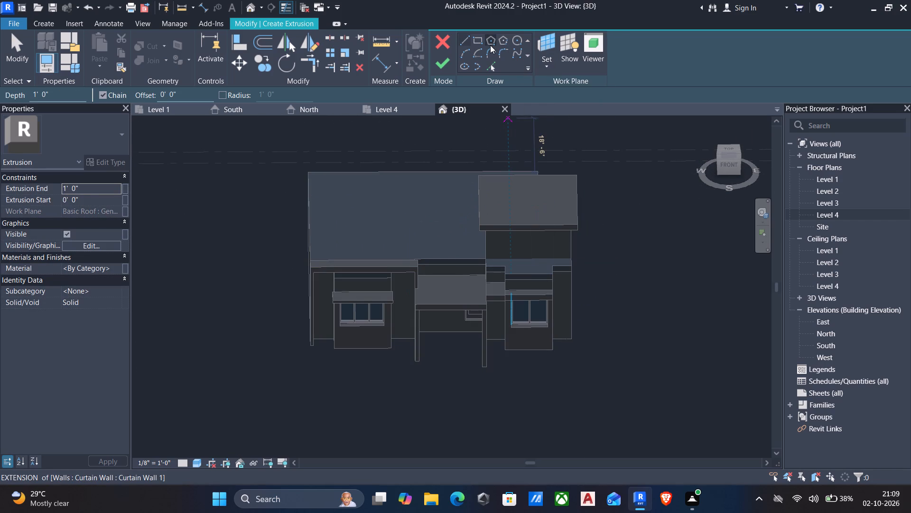
Sketch a rectangle about 5' 1" by 1' 6" along the roof's front edge, starting at the rooftop enclosure's front corner.
left_click(479, 39)
scroll(486, 244, "up", 5)
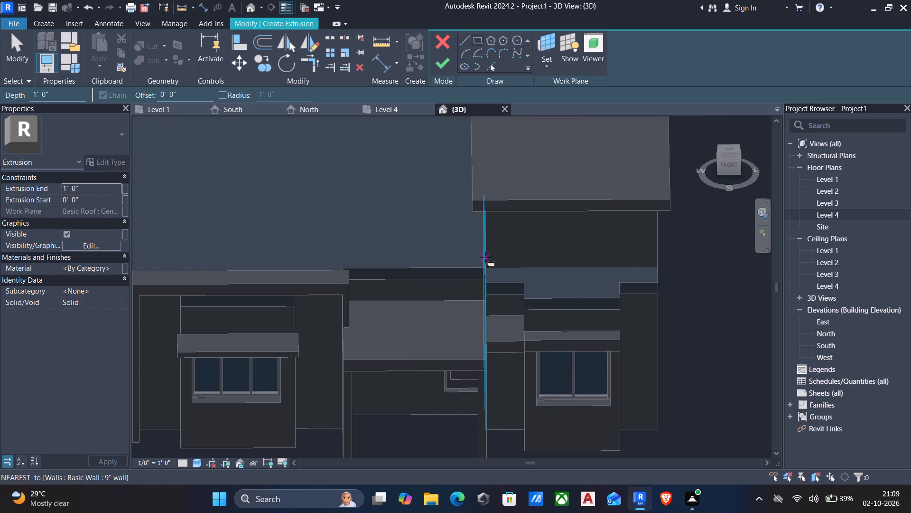
scroll(480, 264, "up", 4)
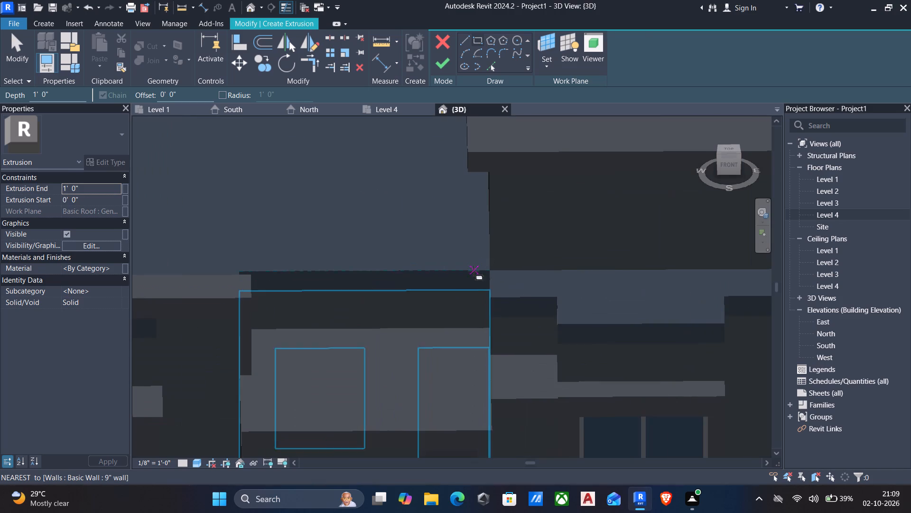
left_click(489, 269)
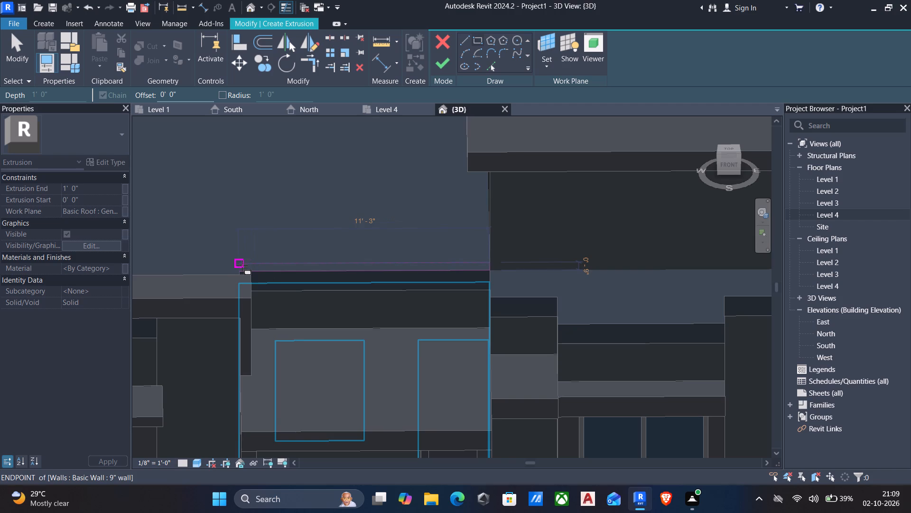
scroll(280, 269, "down", 3)
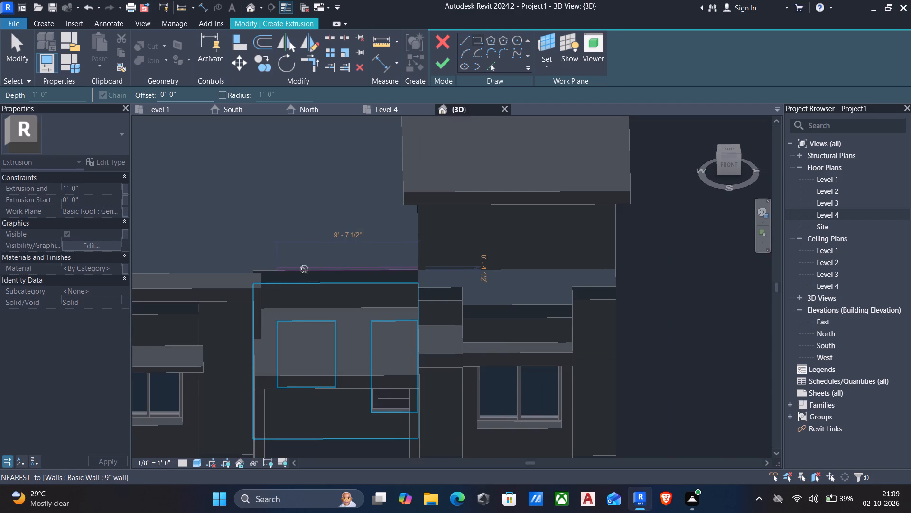
scroll(342, 263, "up", 3)
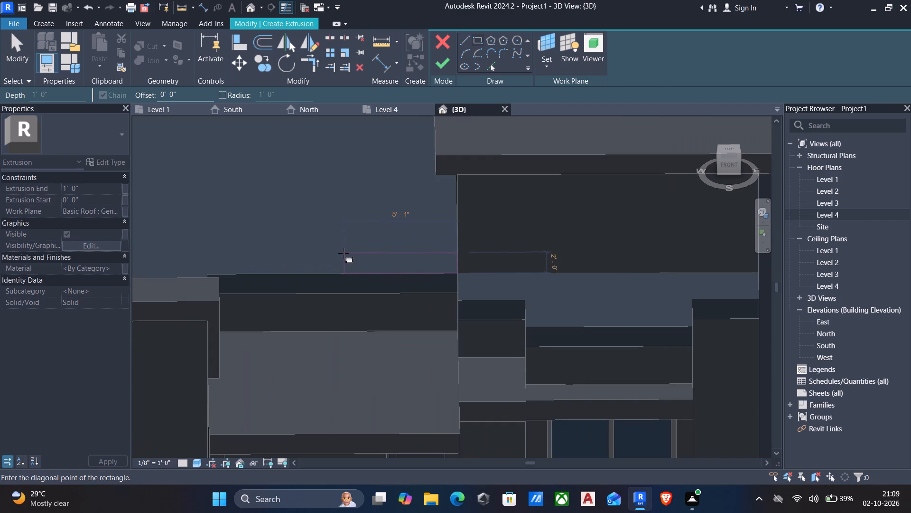
left_click(344, 258)
key("Escape")
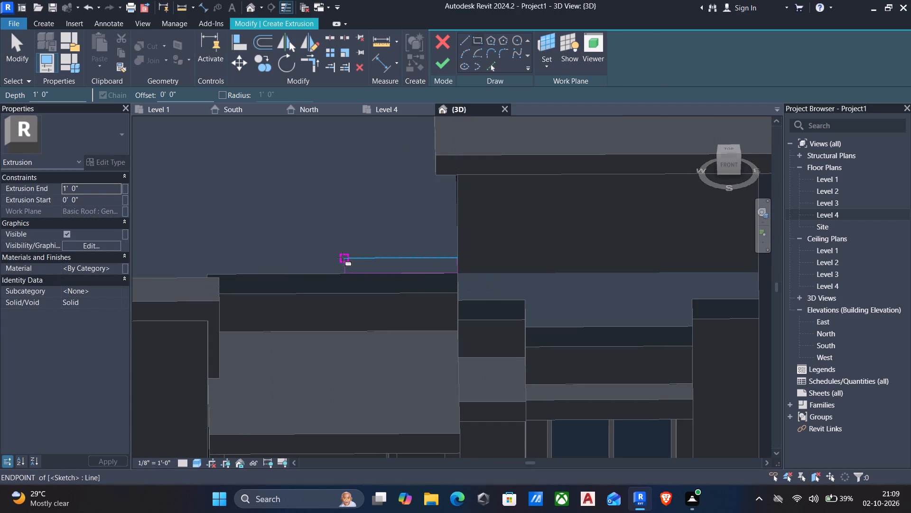
scroll(340, 269, "down", 1, "shift")
middle_click_drag(340, 272, 377, 263, "shift")
scroll(377, 261, "down", 2)
middle_click_drag(383, 269, 481, 243)
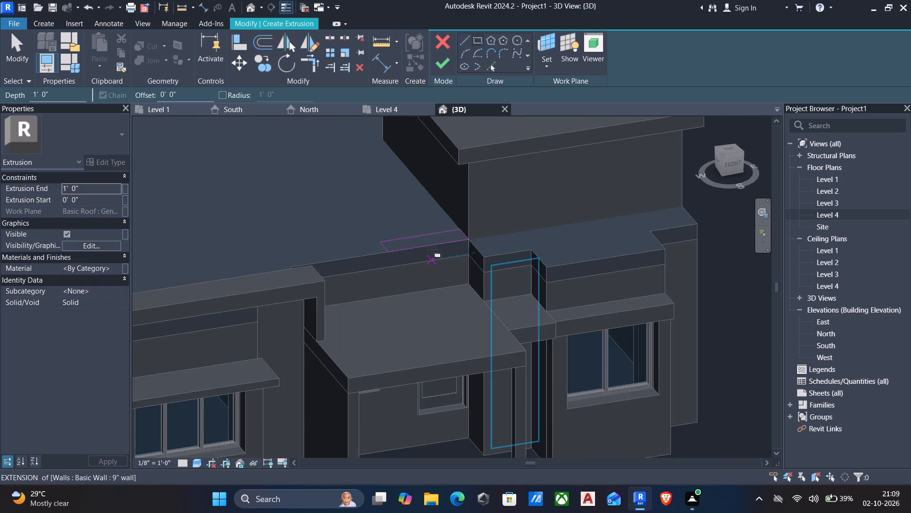
key("Escape")
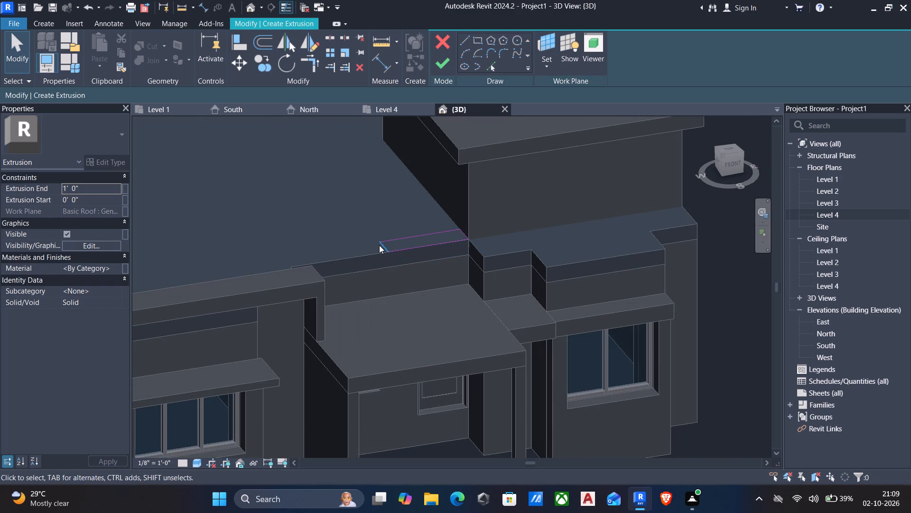
Set the sketched rectangle's width, measured back from the roof's front edge, to 6".
left_click(392, 242)
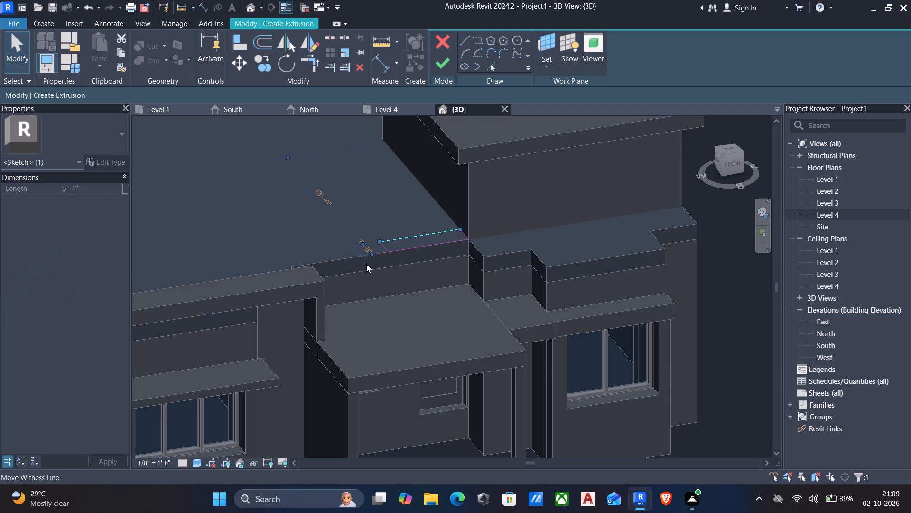
left_click(366, 253)
left_click(368, 245)
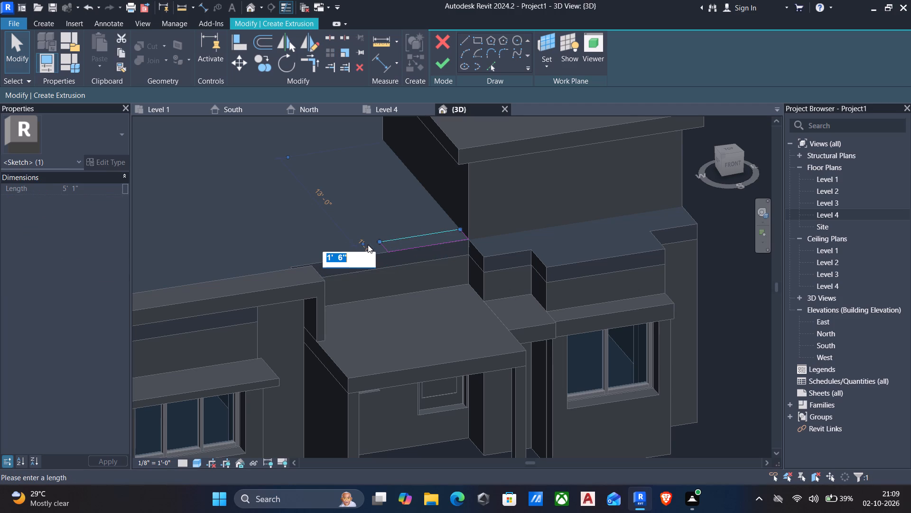
type("6\"")
key("Return")
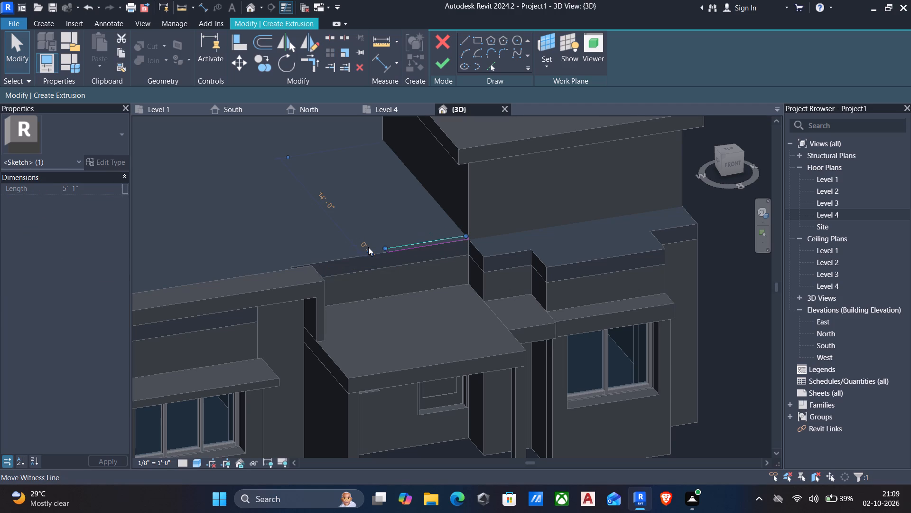
key("Escape")
Finish the narrow rectangle as a 1' 0" high extrusion standing on the roof edge beside the enclosure.
scroll(438, 247, "up", 4)
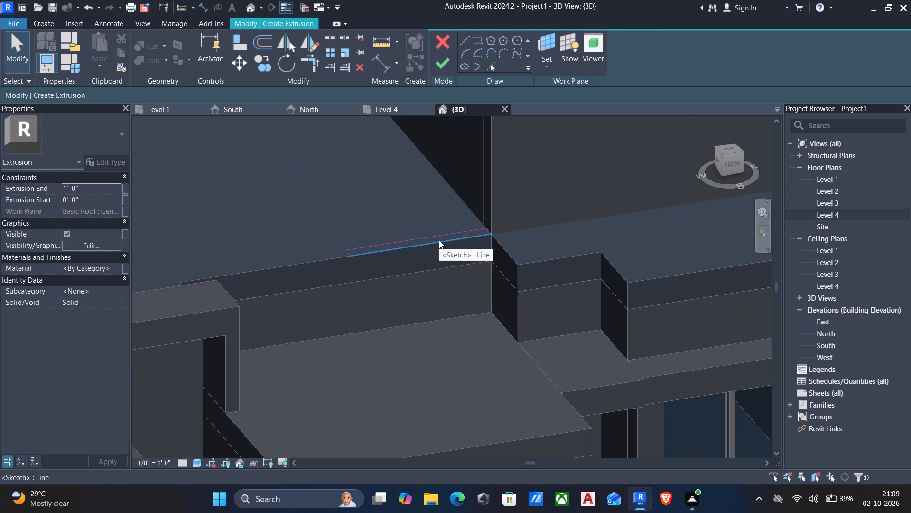
scroll(439, 240, "up", 4)
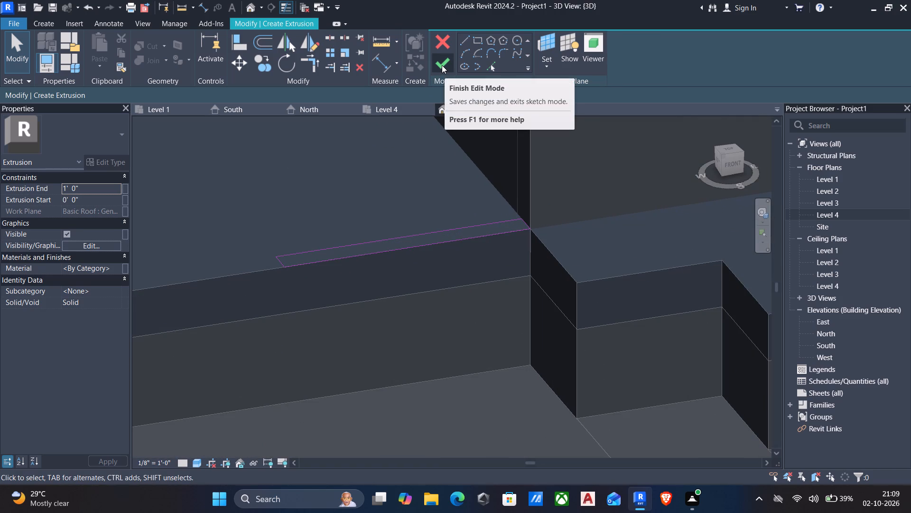
left_click(442, 65)
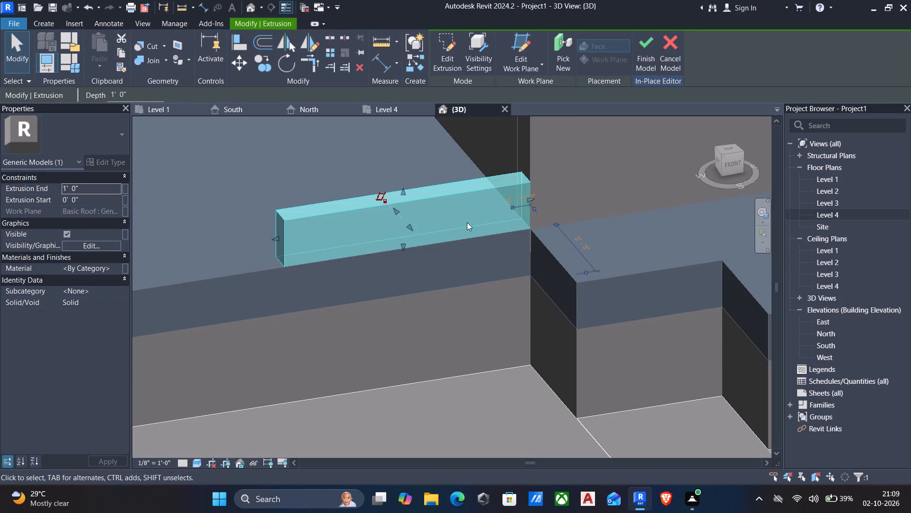
Stretch the top of the new roof-edge wall upward to a height of about 3' 9".
middle_click_drag(473, 259, 353, 276, "shift")
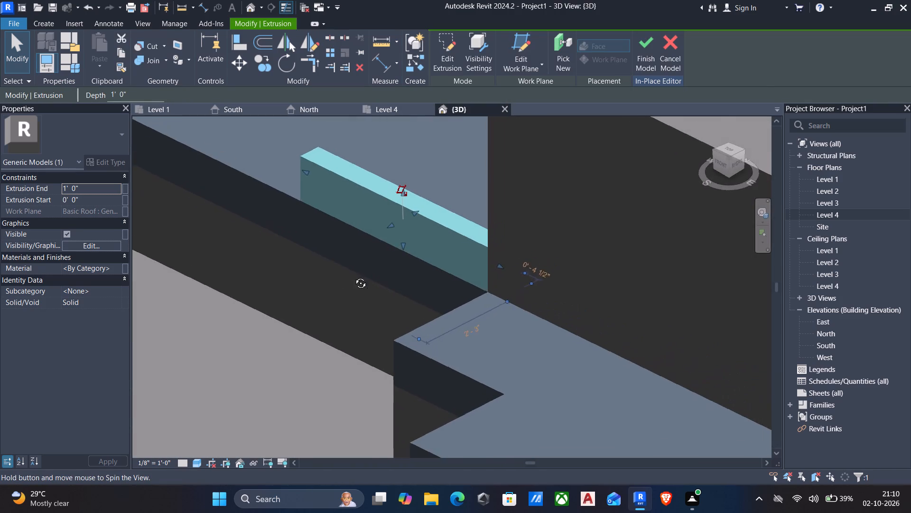
middle_click_drag(353, 276, 398, 258, "shift")
scroll(404, 243, "down", 4)
middle_click_drag(409, 246, 410, 249)
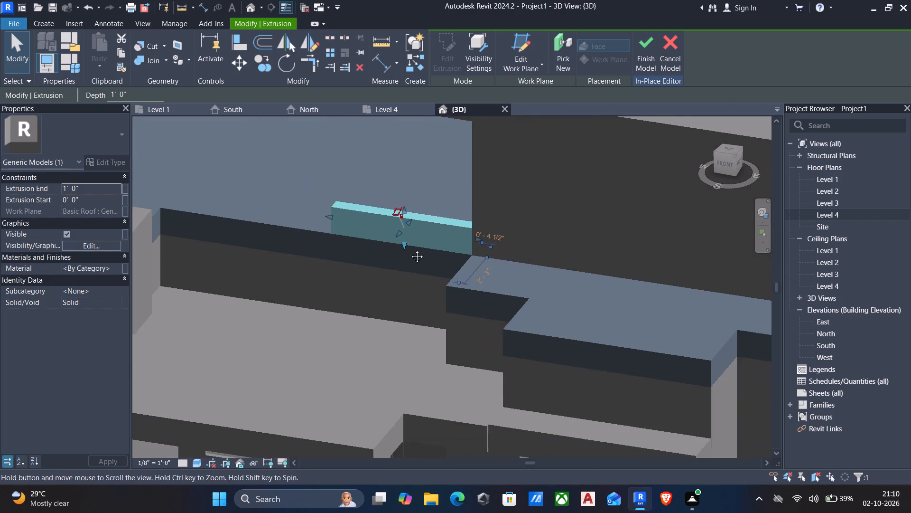
middle_click_drag(410, 249, 433, 270)
left_click_drag(428, 235, 439, 165)
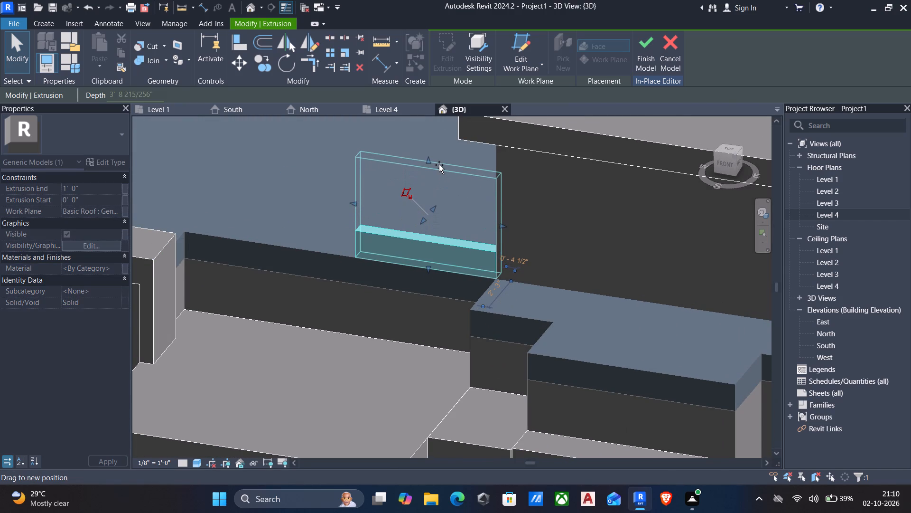
left_click_drag(439, 165, 438, 161)
key("Escape")
Finish the in-place facade model with the new roof-edge wall included.
middle_click_drag(354, 315, 373, 309, "shift")
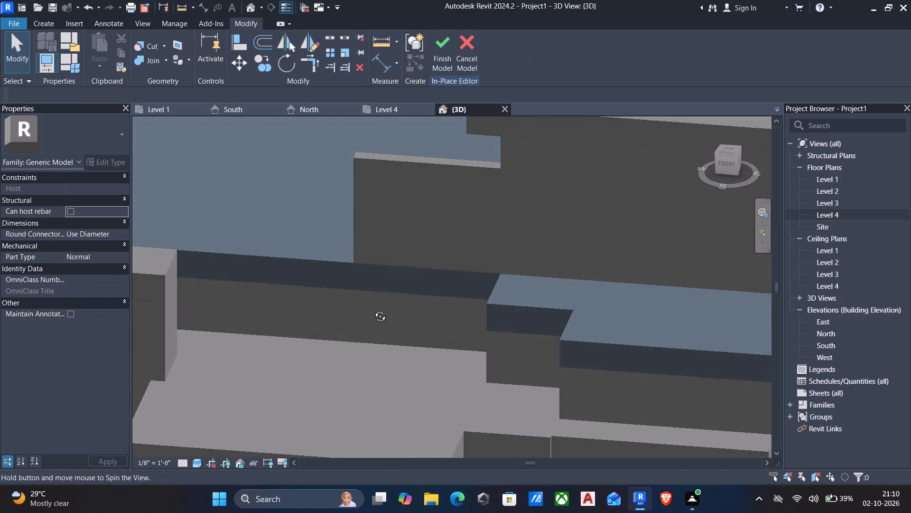
middle_click_drag(373, 309, 373, 309, "shift")
scroll(373, 308, "down", 2)
middle_click_drag(374, 298, 381, 302)
middle_click_drag(383, 290, 362, 349, "shift")
left_click(438, 46)
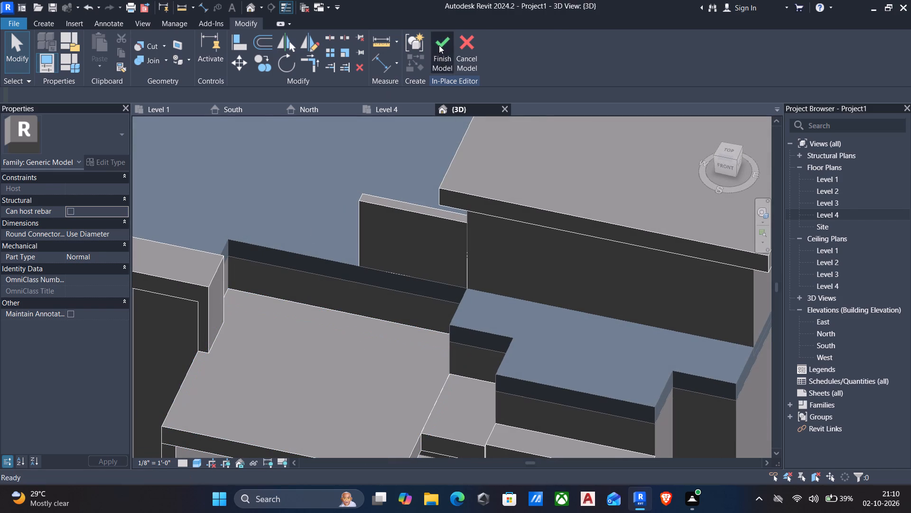
Reopen the in-place facade model and start a new extrusion with the main roof's top face as its work plane.
left_click(387, 210)
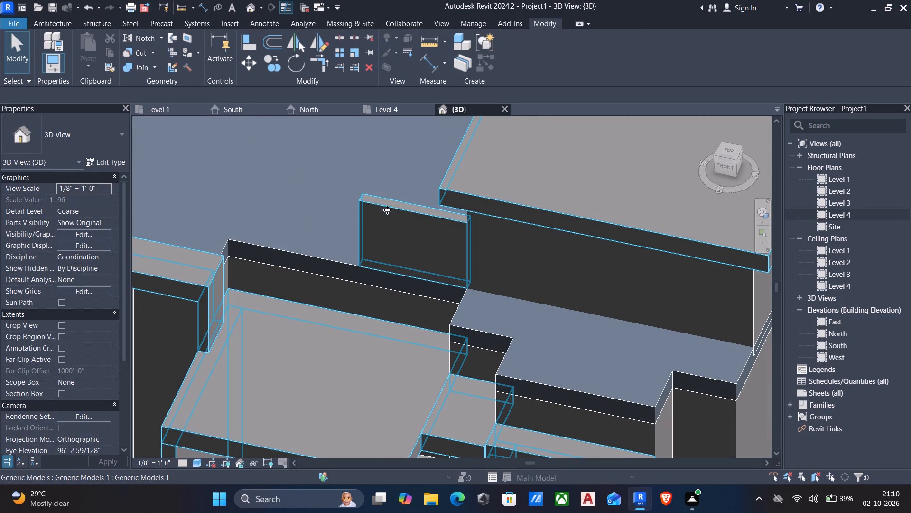
left_click(504, 50)
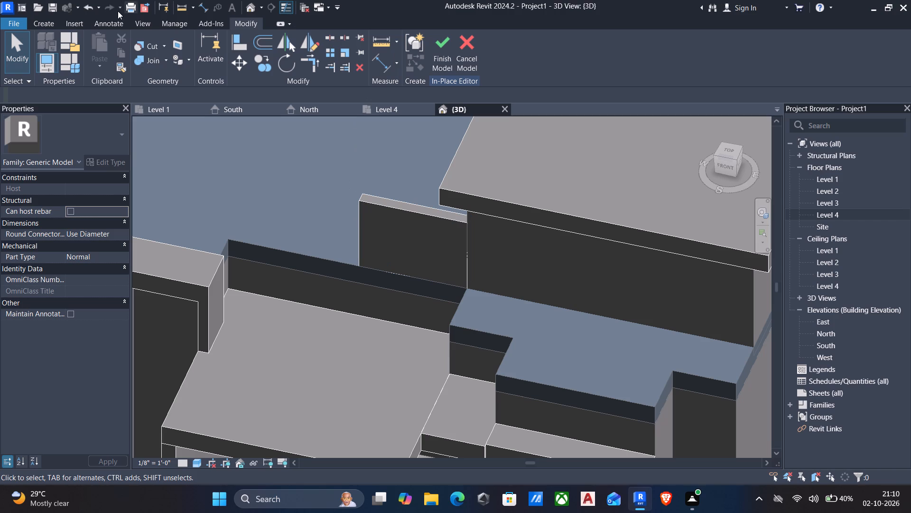
left_click(34, 25)
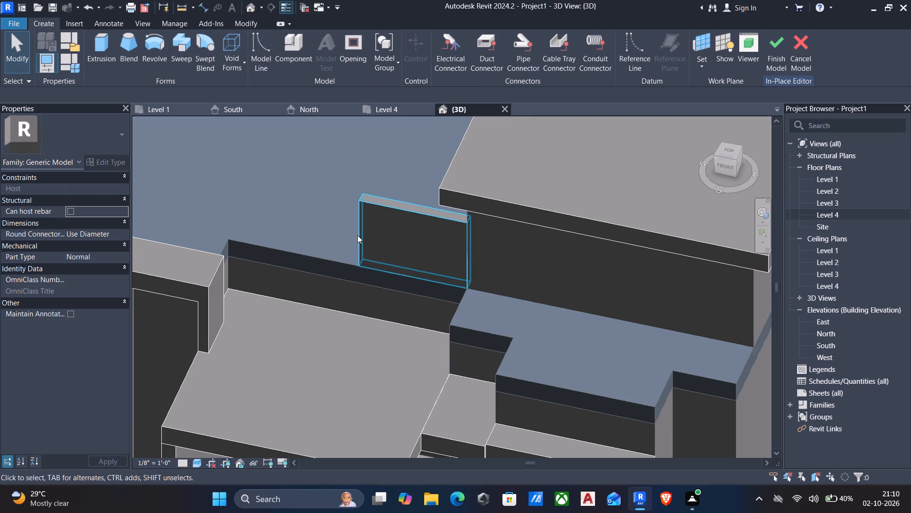
left_click(104, 45)
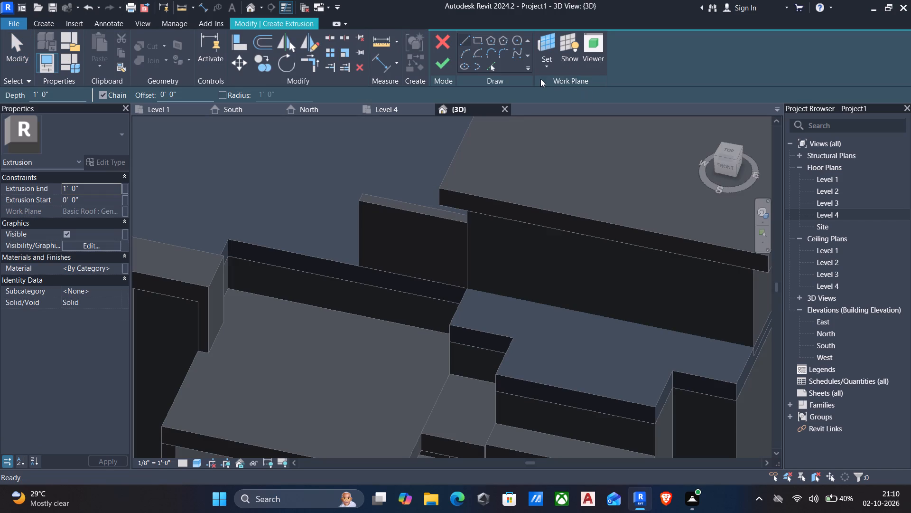
left_click(546, 67)
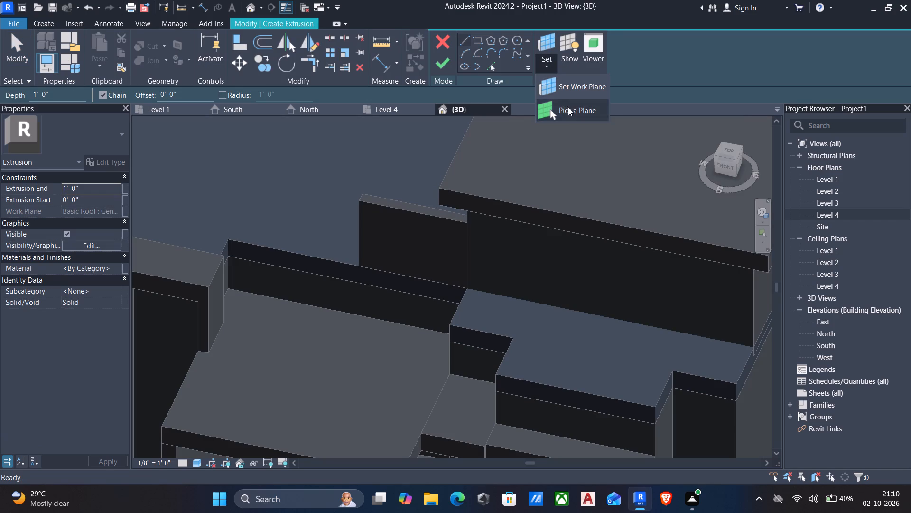
left_click(568, 109)
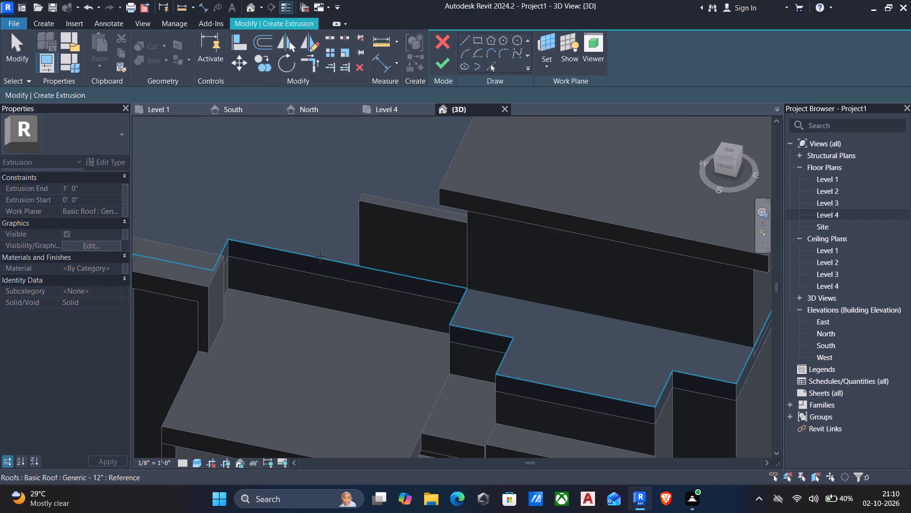
left_click(320, 256)
Sketch a rectangle about 4' 4" long and 6" wide along the roof's front edge, starting at the free end of the existing roof-edge wall.
middle_click_drag(321, 252, 361, 284, "shift")
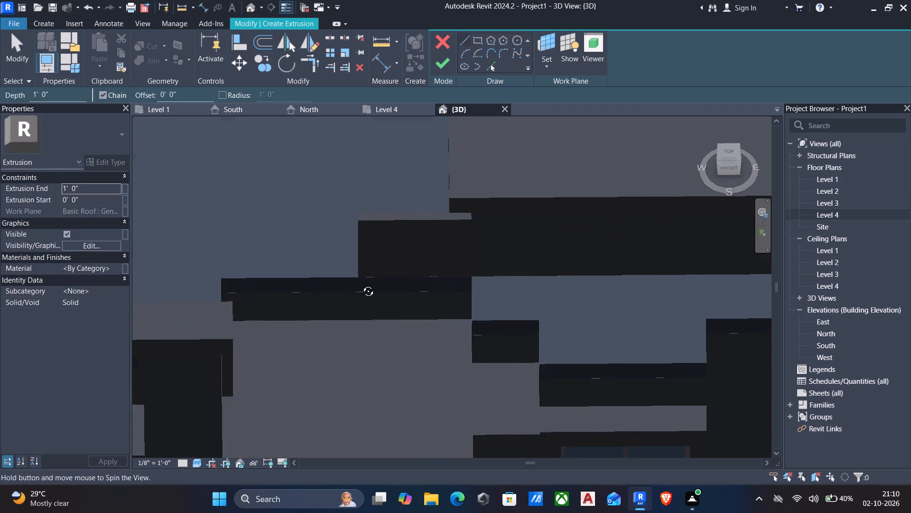
middle_click_drag(361, 284, 383, 295, "shift")
scroll(383, 294, "down", 1)
middle_click_drag(381, 290, 442, 271)
scroll(416, 262, "up", 3)
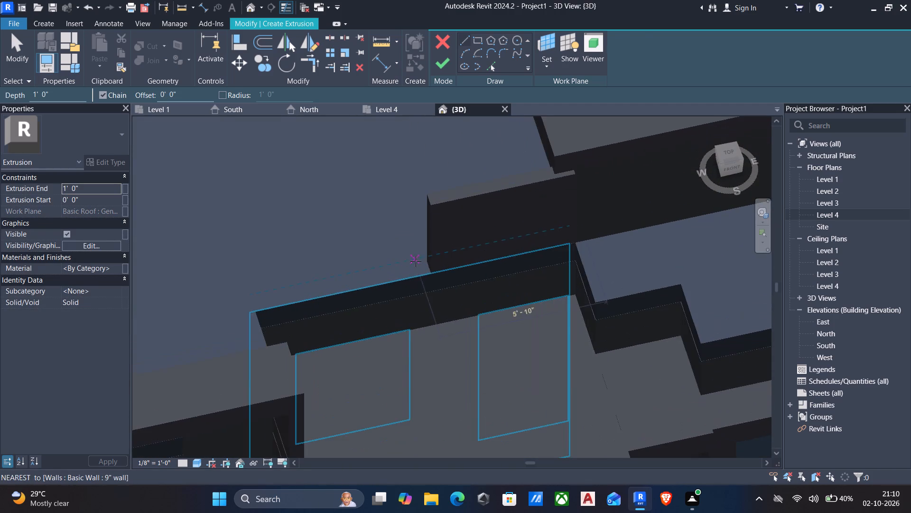
middle_click_drag(416, 265, 419, 289, "shift")
scroll(423, 270, "up", 3)
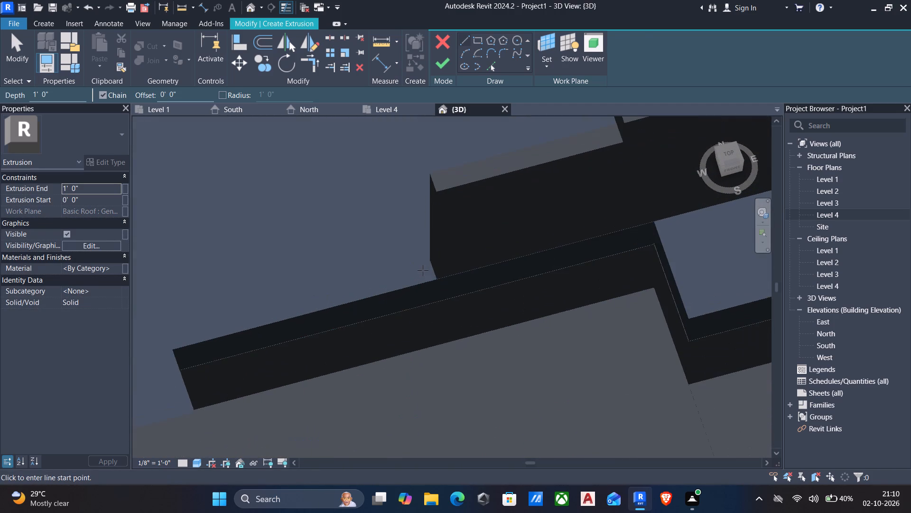
left_click(476, 38)
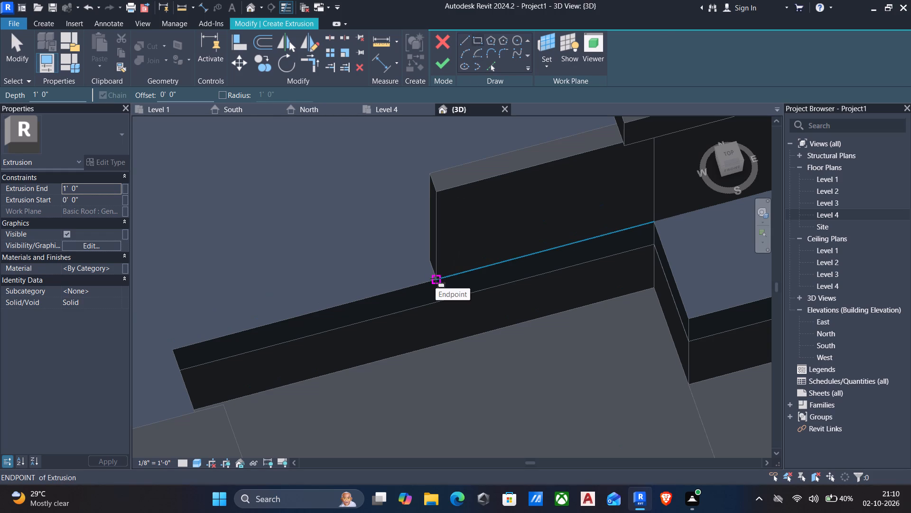
middle_click_drag(433, 218, 433, 218)
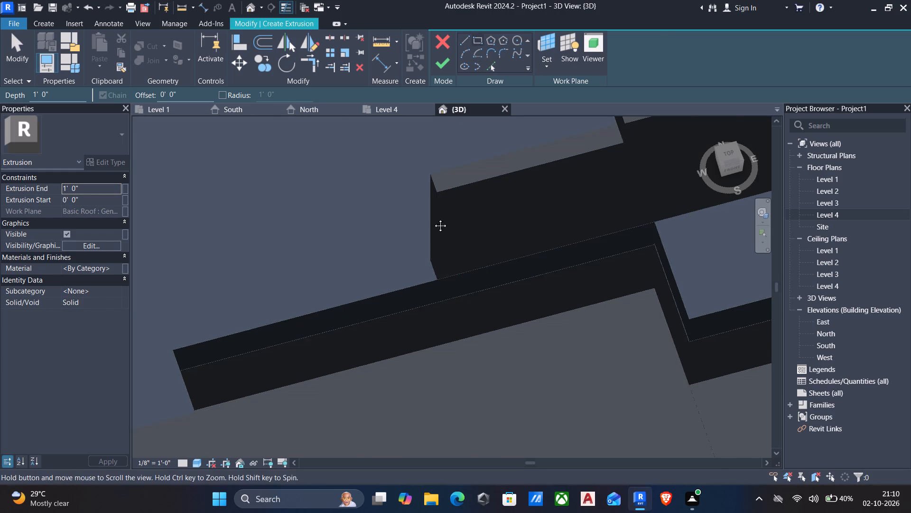
middle_click_drag(433, 218, 474, 196)
left_click(477, 38)
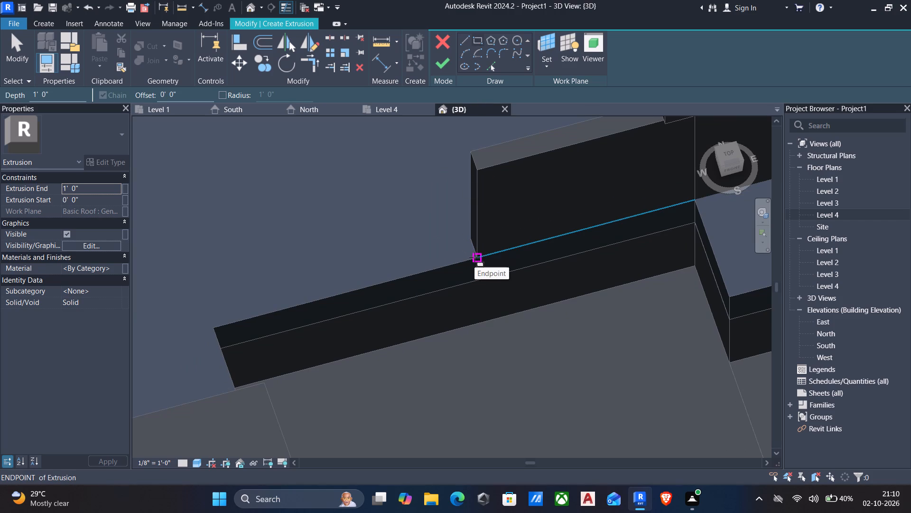
key("Escape")
left_click(479, 42)
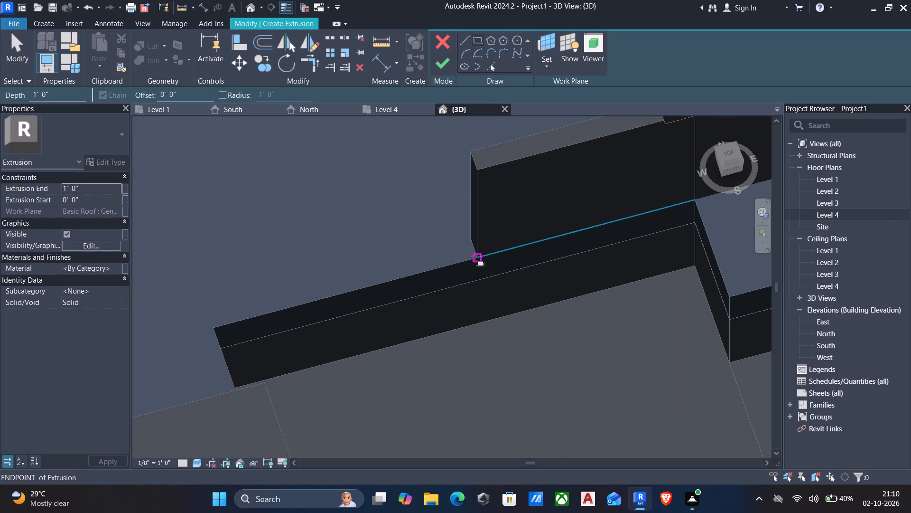
left_click(475, 257)
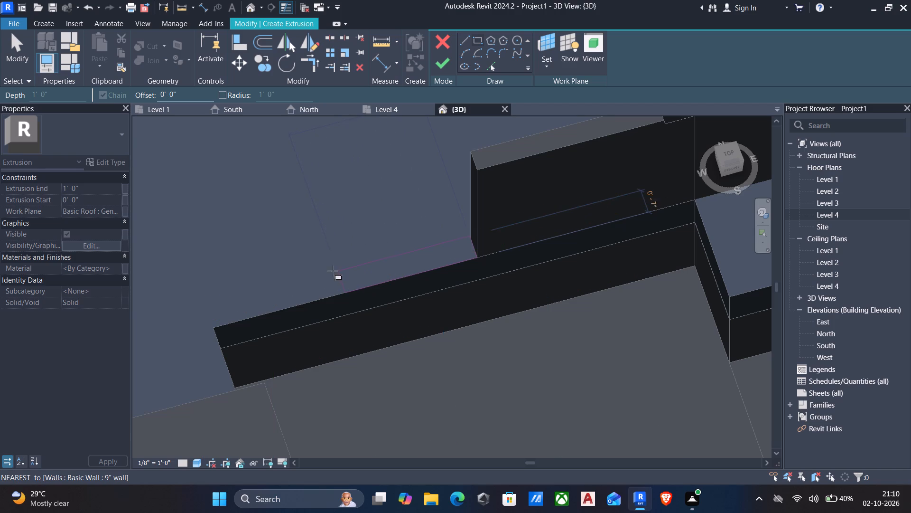
left_click(285, 288)
key("Escape")
key("Escape")
left_click(289, 298)
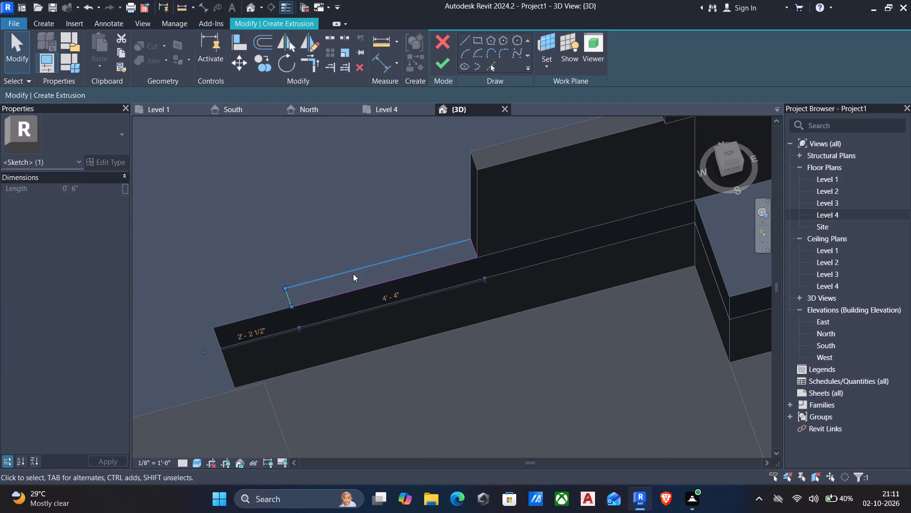
key("Escape")
left_click(343, 270)
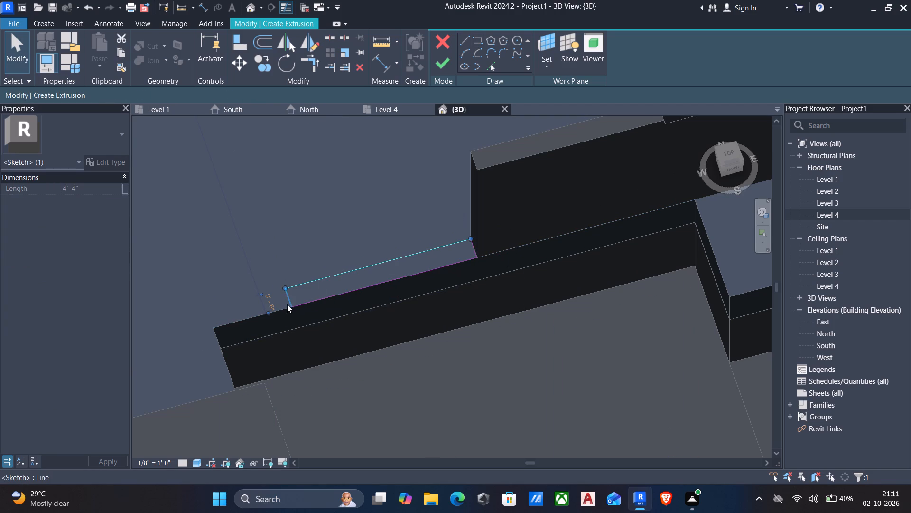
key("Escape")
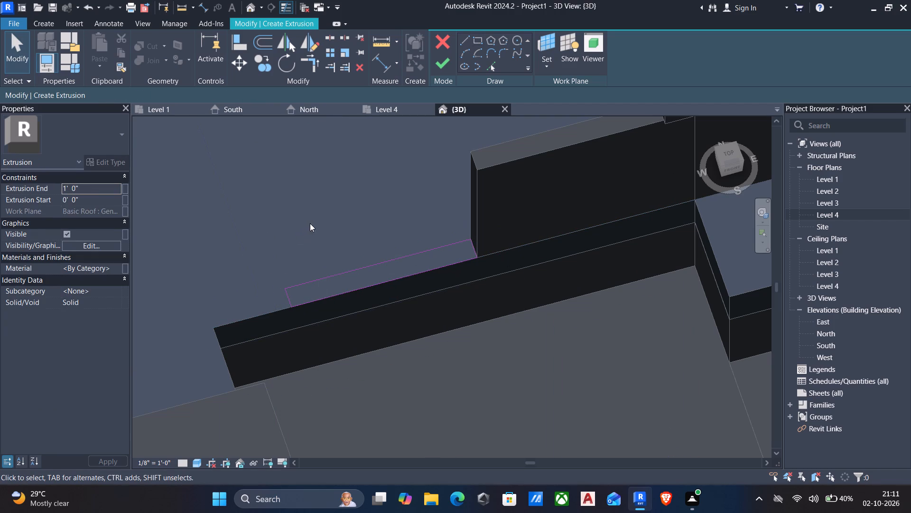
Finish the sketched rectangle as a 1' 0" high extrusion adjoining the end of the roof-edge wall.
middle_click_drag(311, 226, 309, 194, "shift")
scroll(309, 191, "down", 2)
middle_click_drag(309, 194, 312, 195, "shift")
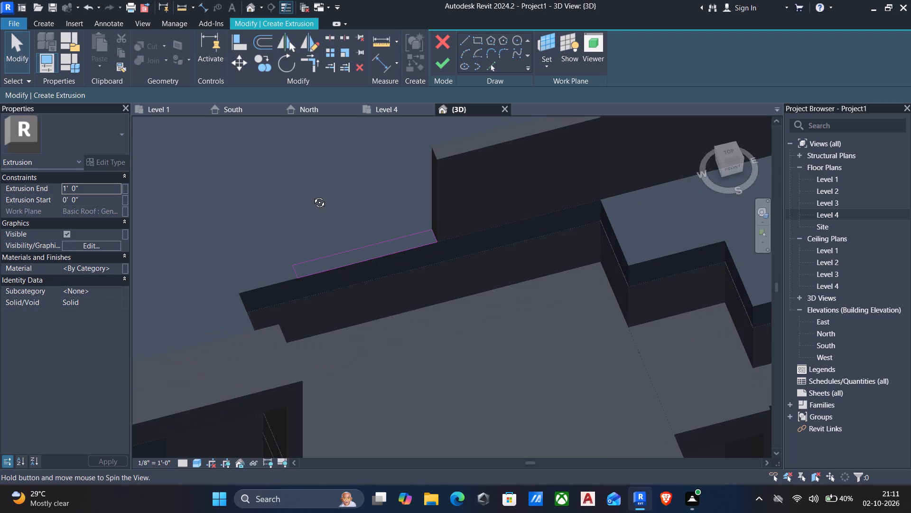
middle_click_drag(312, 195, 371, 142, "shift")
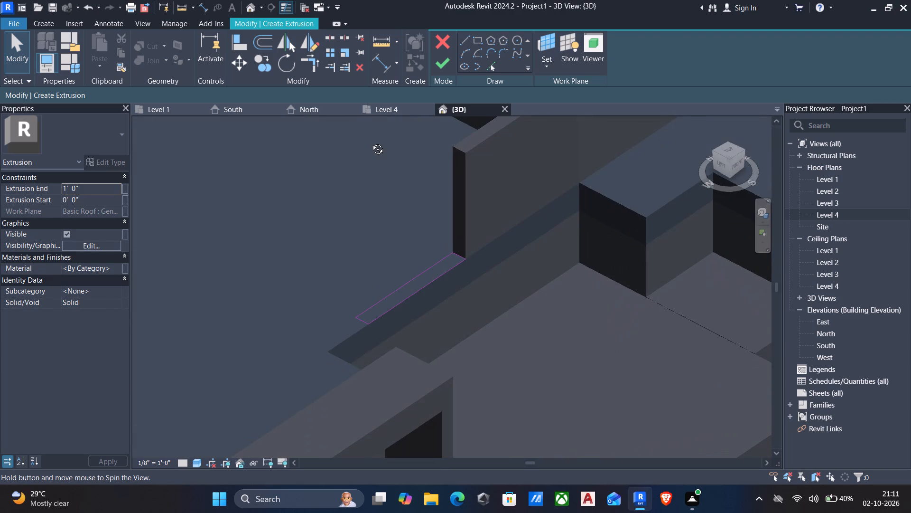
middle_click_drag(371, 142, 356, 151, "shift")
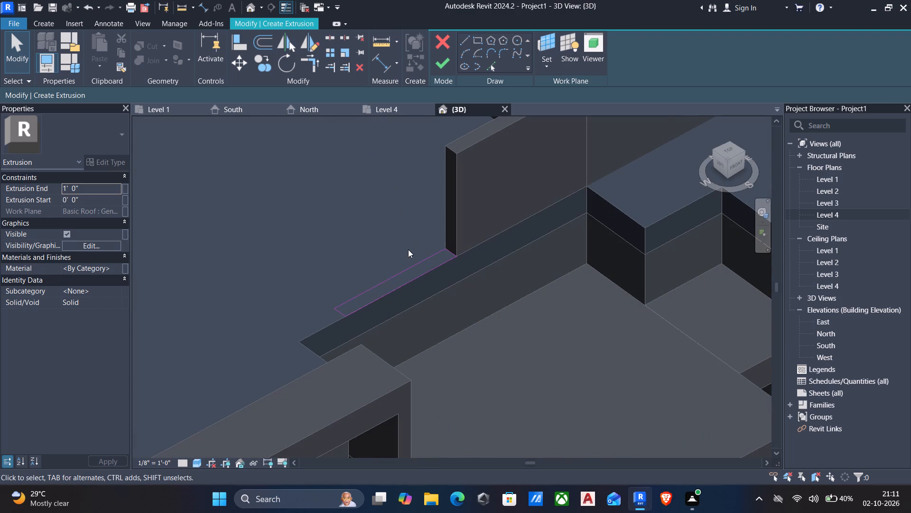
left_click(441, 67)
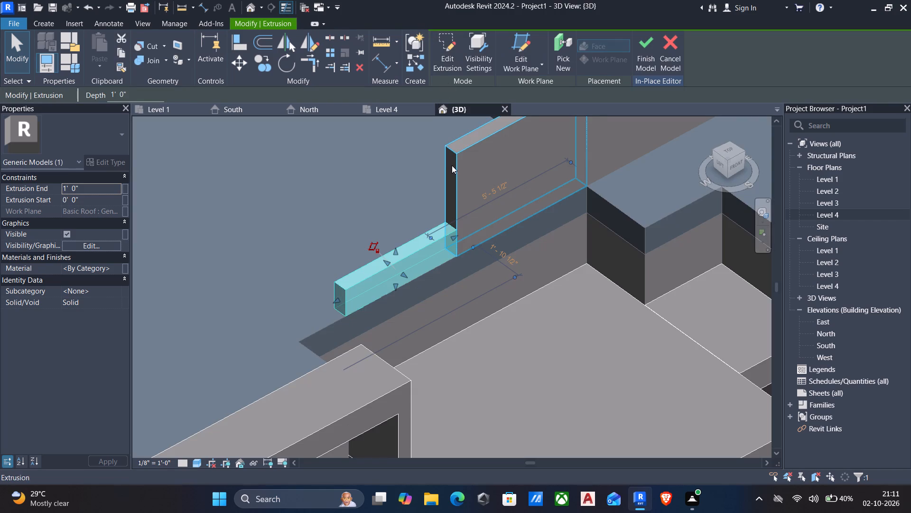
Stretch the top of the new wall piece upward to a height of about 4' 9".
middle_click_drag(453, 169, 402, 151, "shift")
scroll(402, 149, "down", 2)
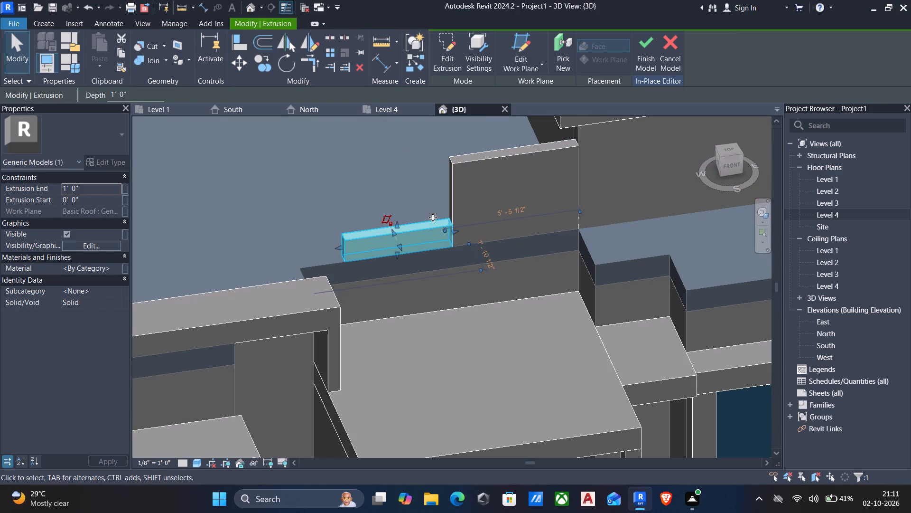
left_click_drag(396, 227, 390, 150)
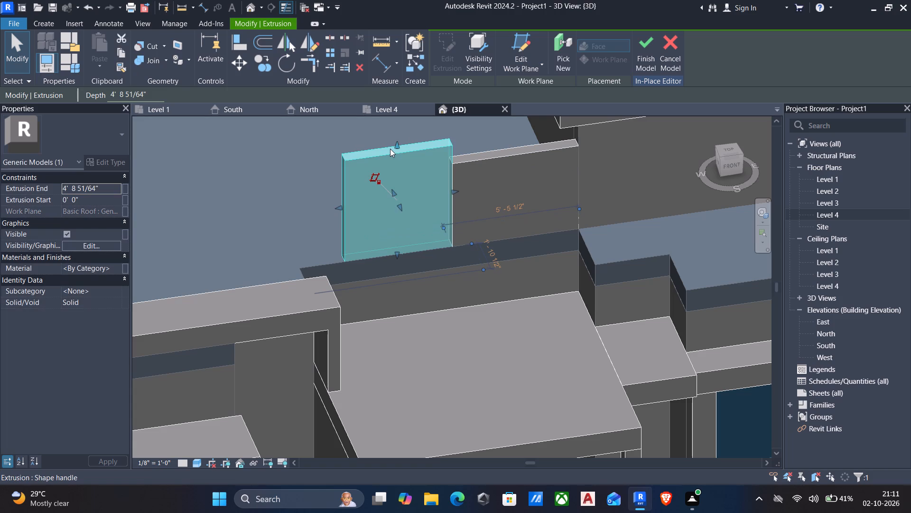
key("Escape")
Finish the in-place facade model with the second, taller roof-edge wall piece included.
middle_click_drag(457, 285, 426, 286, "shift")
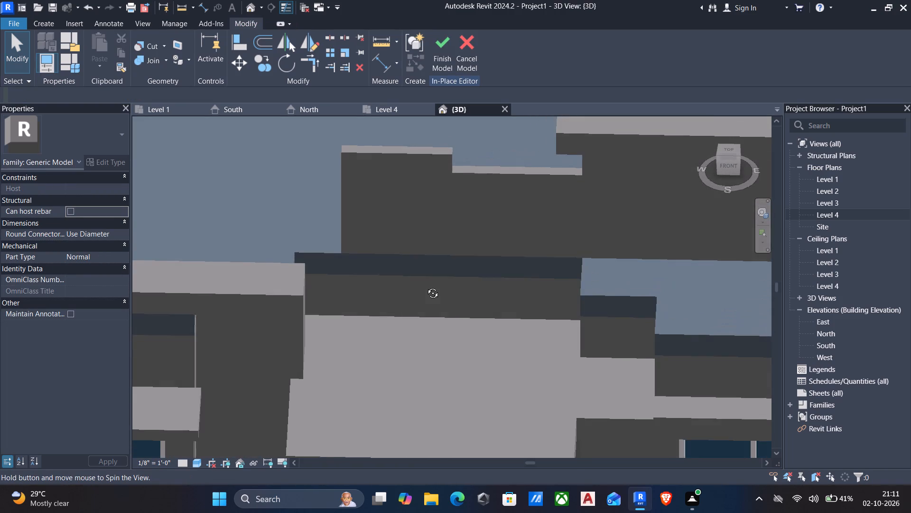
middle_click_drag(426, 286, 424, 247, "shift")
scroll(424, 245, "down", 3)
middle_click_drag(424, 246, 437, 243, "shift")
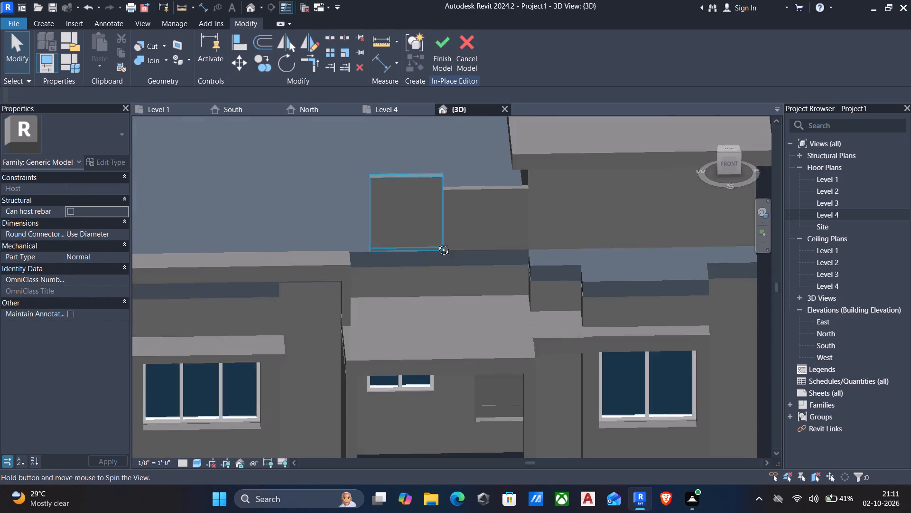
middle_click_drag(437, 243, 578, 294, "shift")
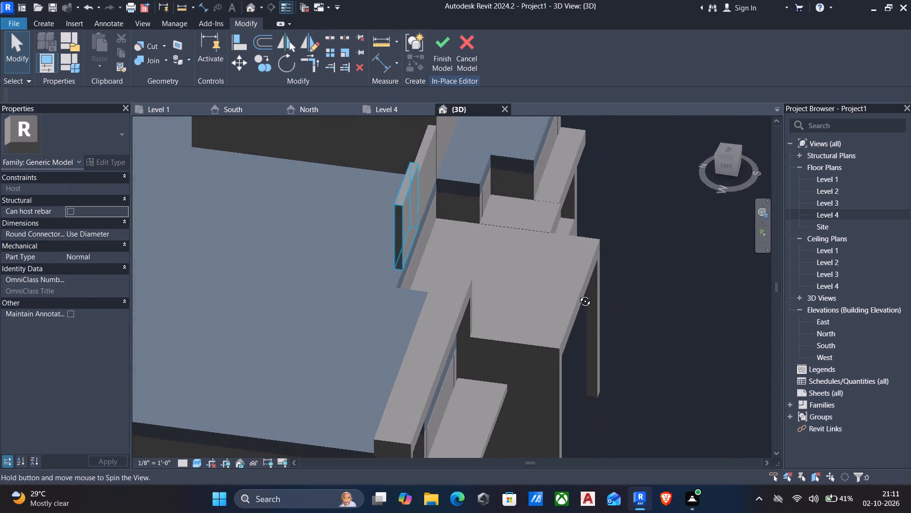
middle_click_drag(578, 294, 403, 261, "shift")
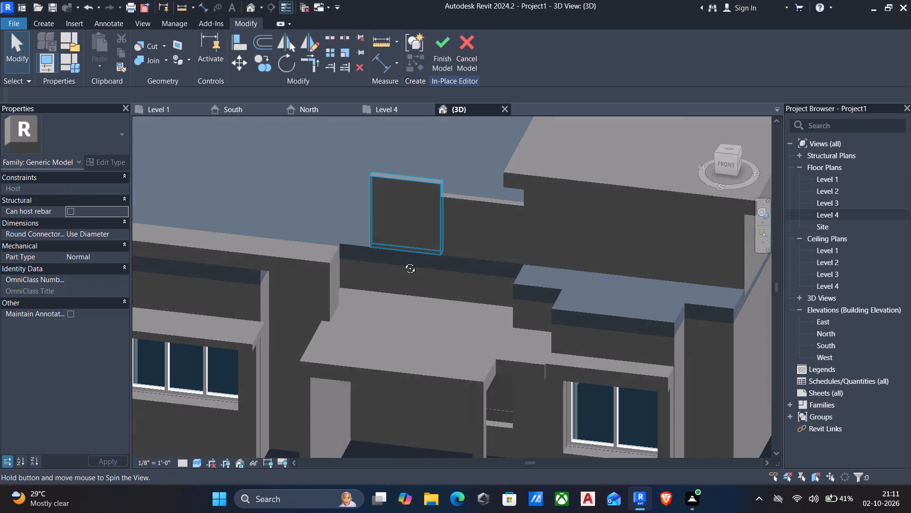
middle_click_drag(403, 261, 399, 309, "shift")
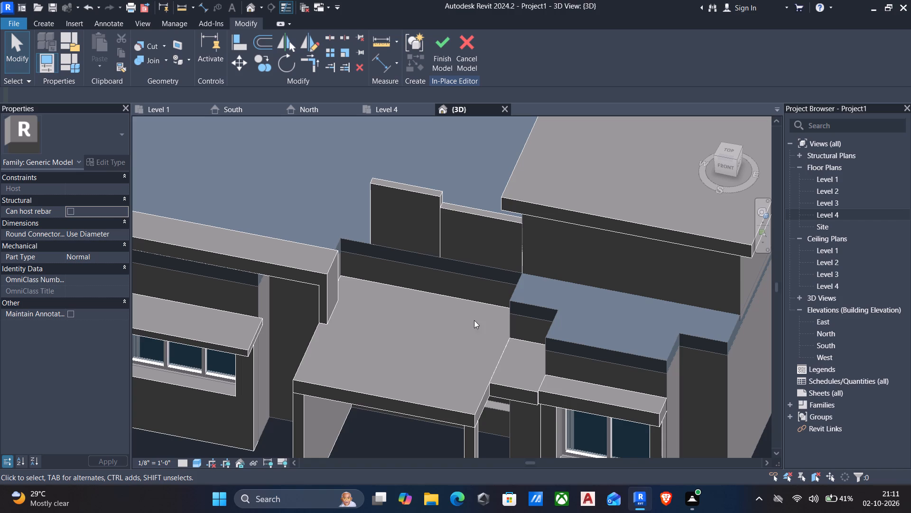
left_click(440, 42)
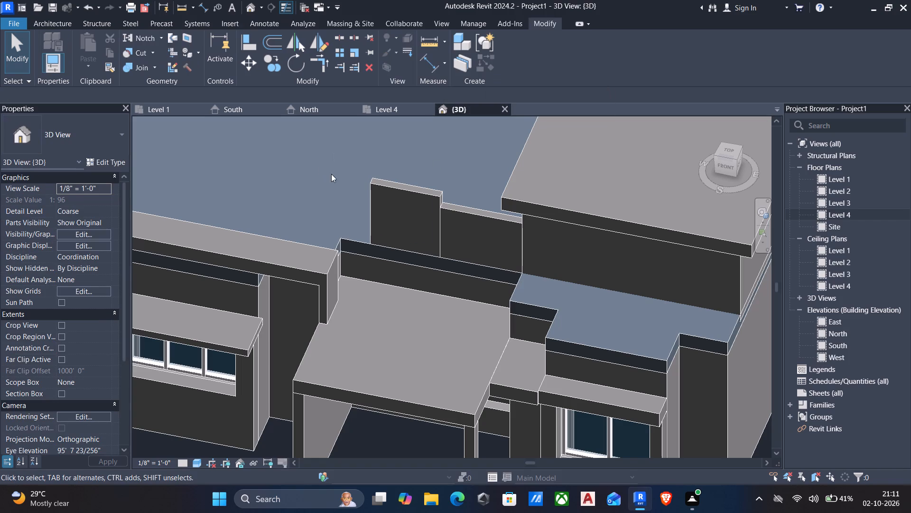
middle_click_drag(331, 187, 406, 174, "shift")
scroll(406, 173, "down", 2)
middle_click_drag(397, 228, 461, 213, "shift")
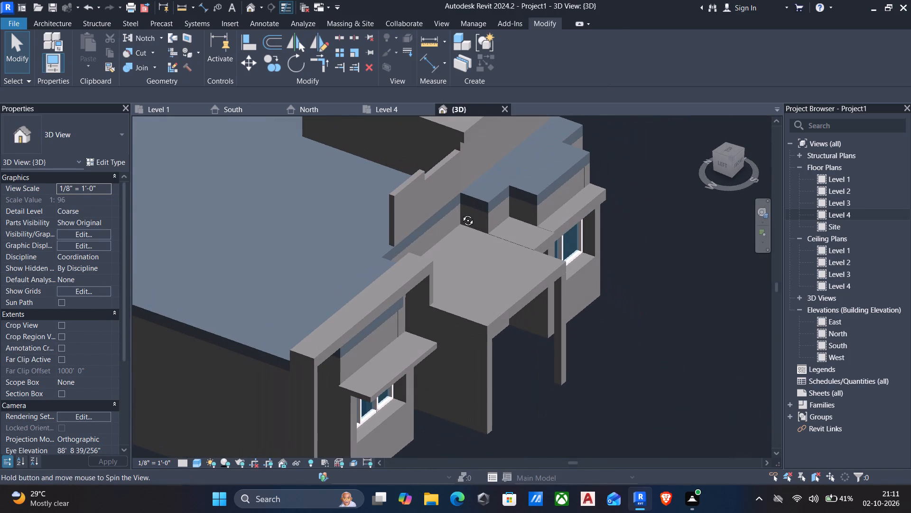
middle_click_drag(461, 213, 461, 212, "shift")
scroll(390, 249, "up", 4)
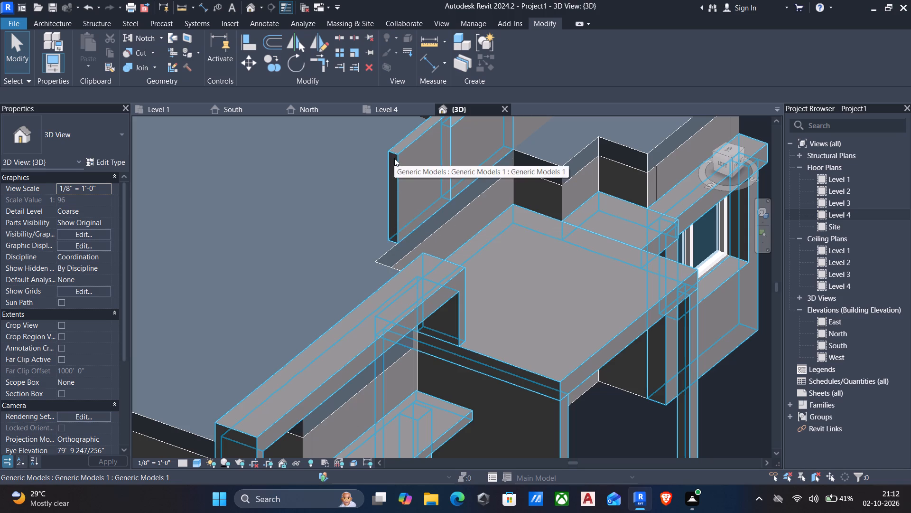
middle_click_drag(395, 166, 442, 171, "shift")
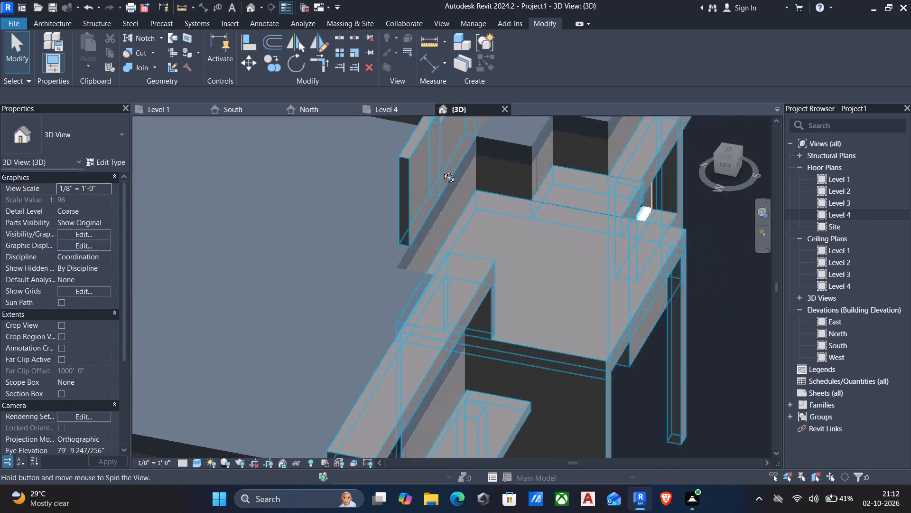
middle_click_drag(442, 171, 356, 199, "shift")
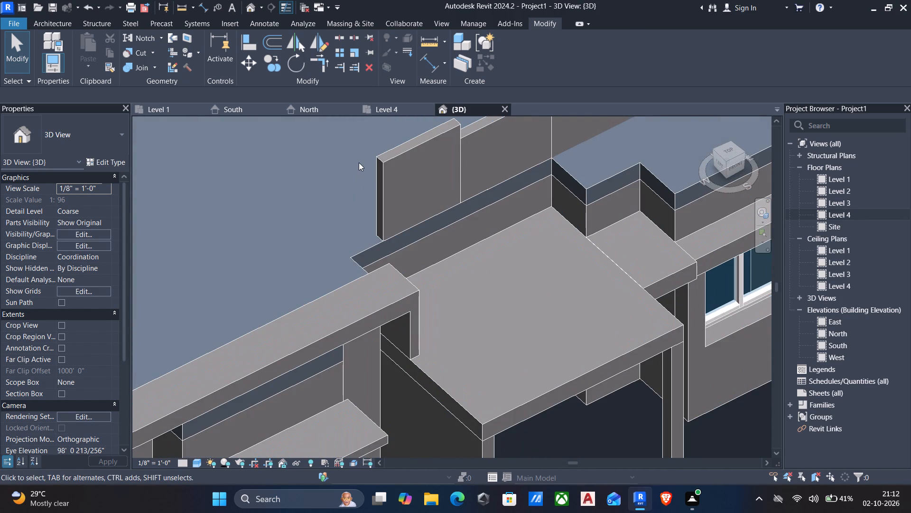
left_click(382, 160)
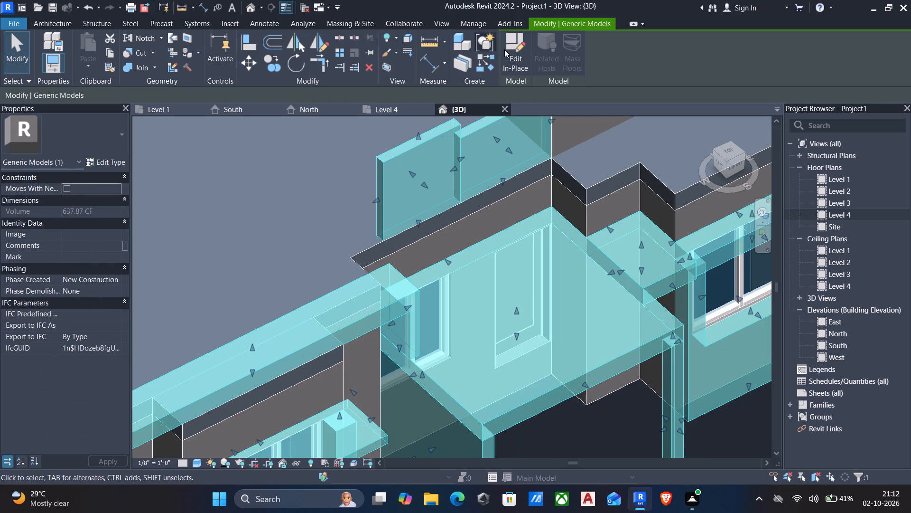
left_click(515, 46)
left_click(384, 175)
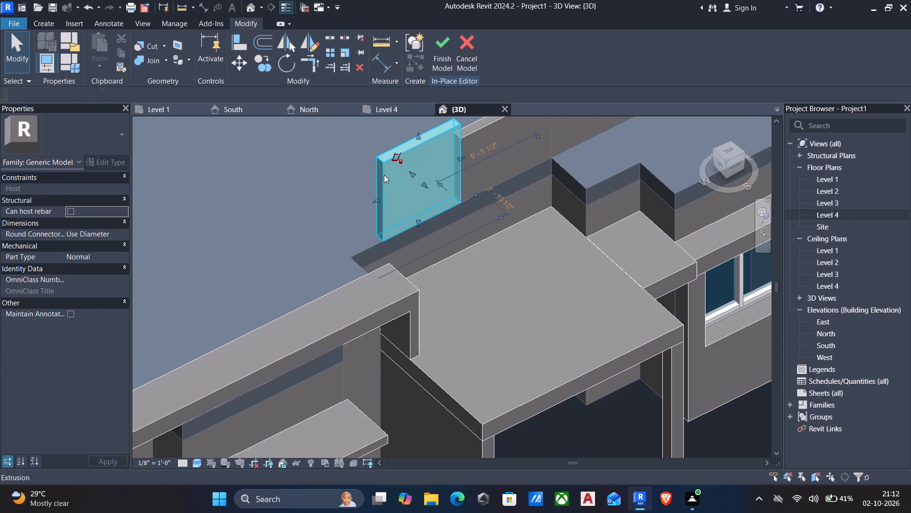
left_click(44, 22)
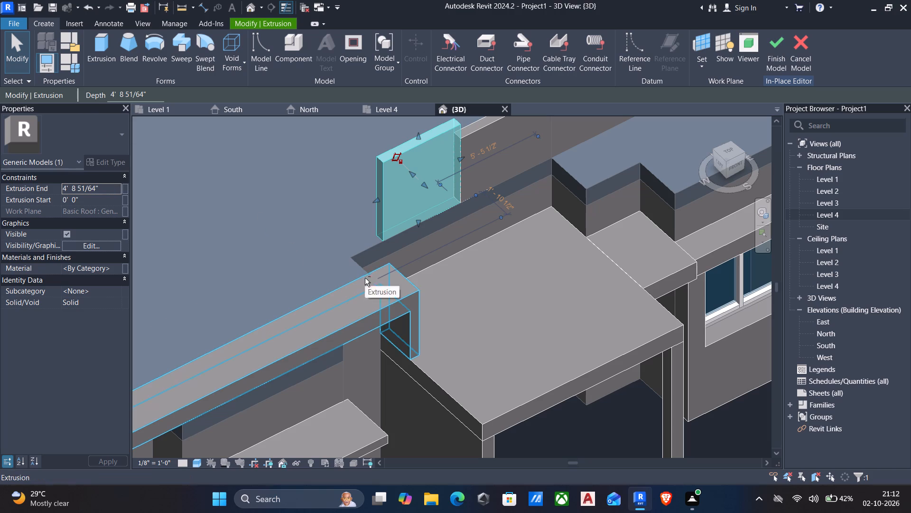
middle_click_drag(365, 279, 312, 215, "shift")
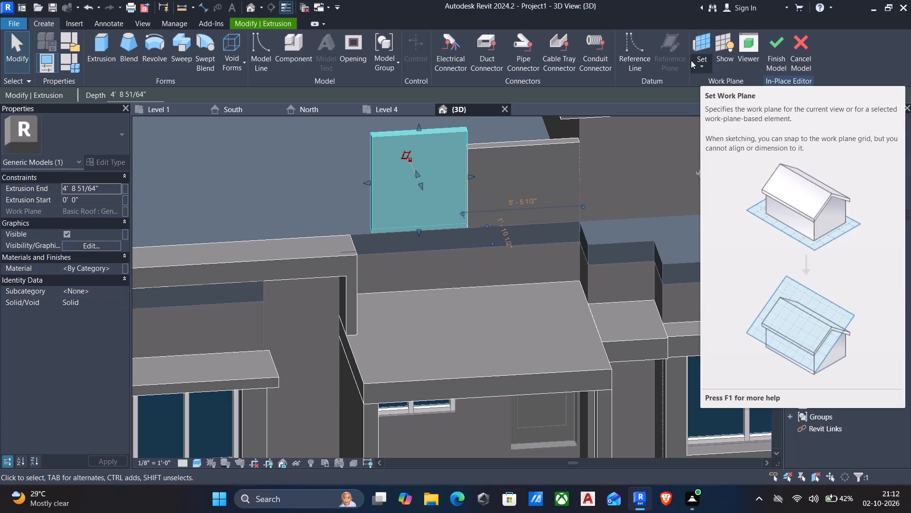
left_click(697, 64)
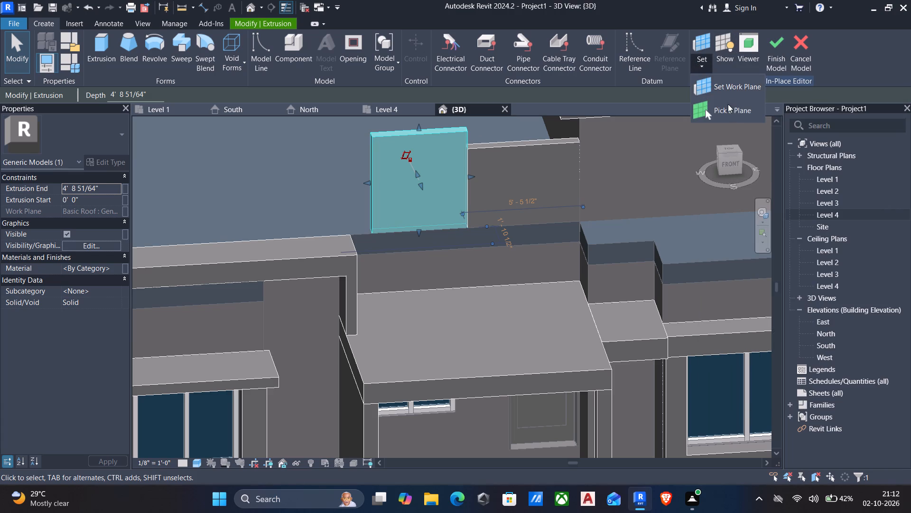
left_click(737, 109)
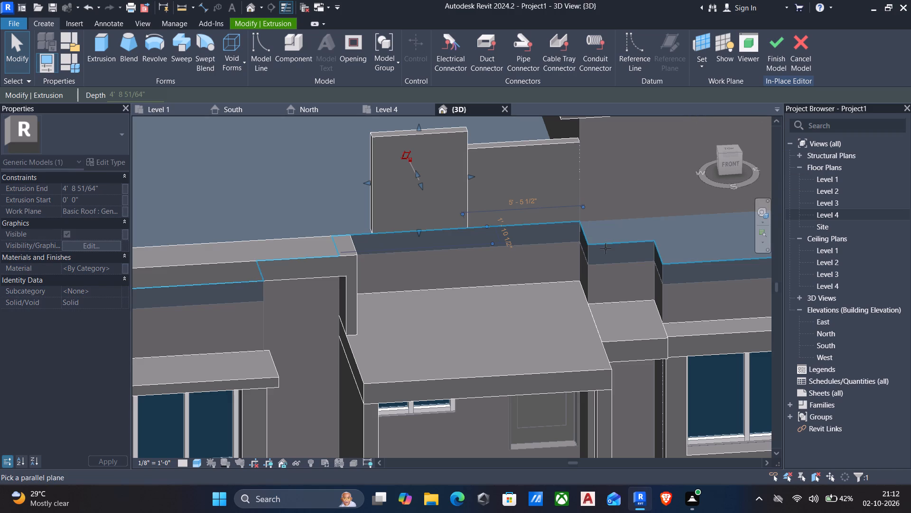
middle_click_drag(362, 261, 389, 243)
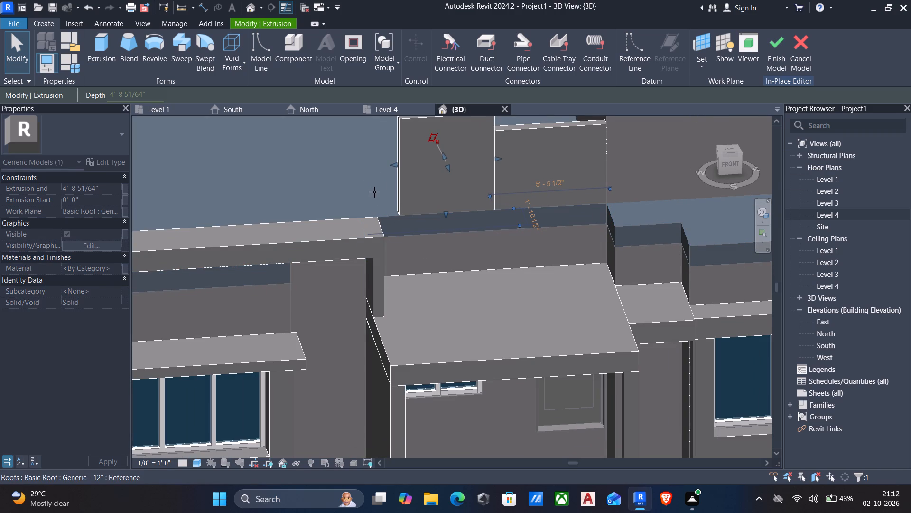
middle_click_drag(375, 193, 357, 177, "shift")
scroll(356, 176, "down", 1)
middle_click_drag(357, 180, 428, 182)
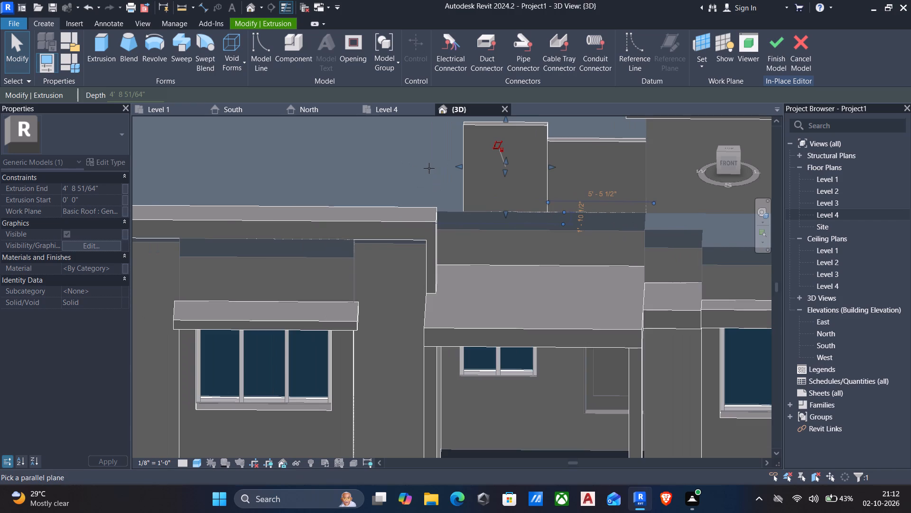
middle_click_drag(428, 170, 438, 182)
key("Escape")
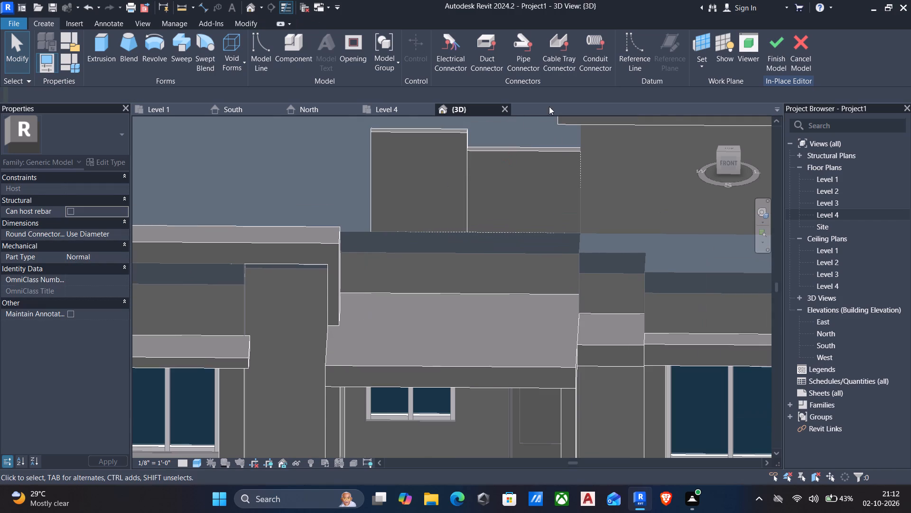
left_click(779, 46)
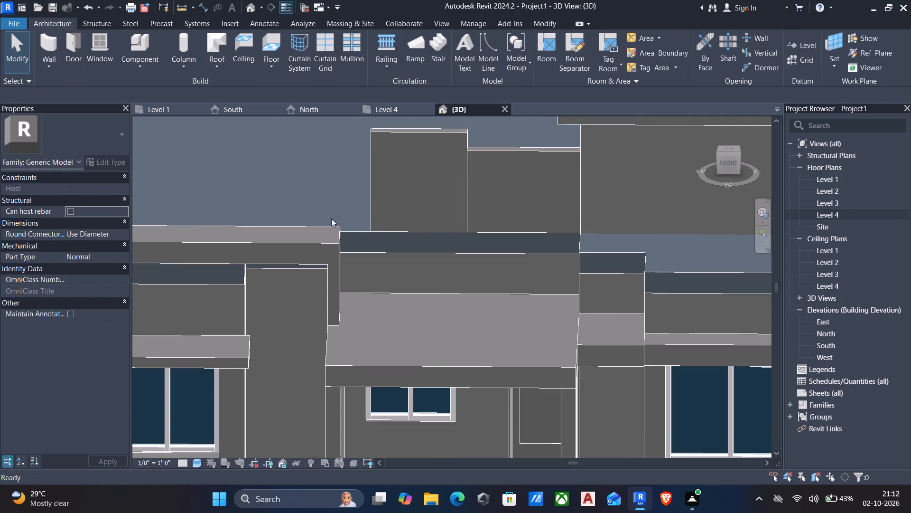
Examine the front facade around the window frame surround, entrance canopy and stepped roof-edge wall.
middle_click_drag(269, 236, 368, 242)
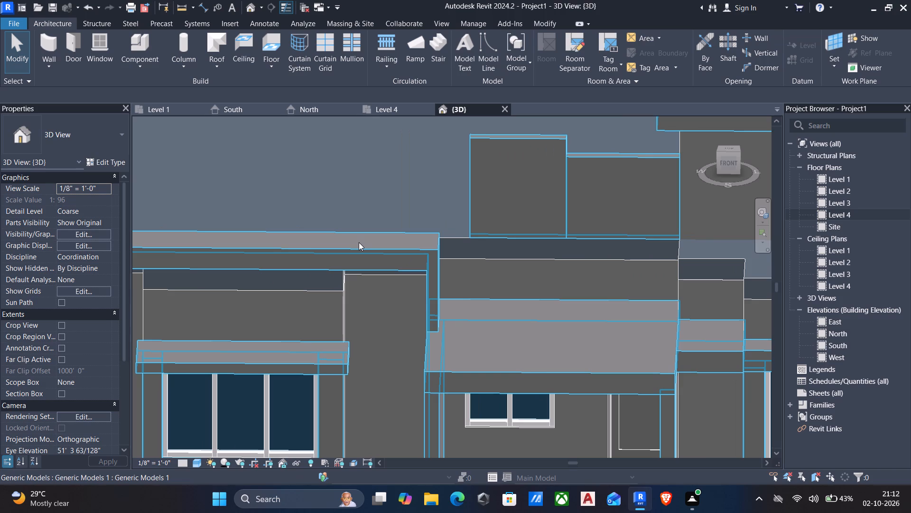
middle_click_drag(359, 247, 403, 222)
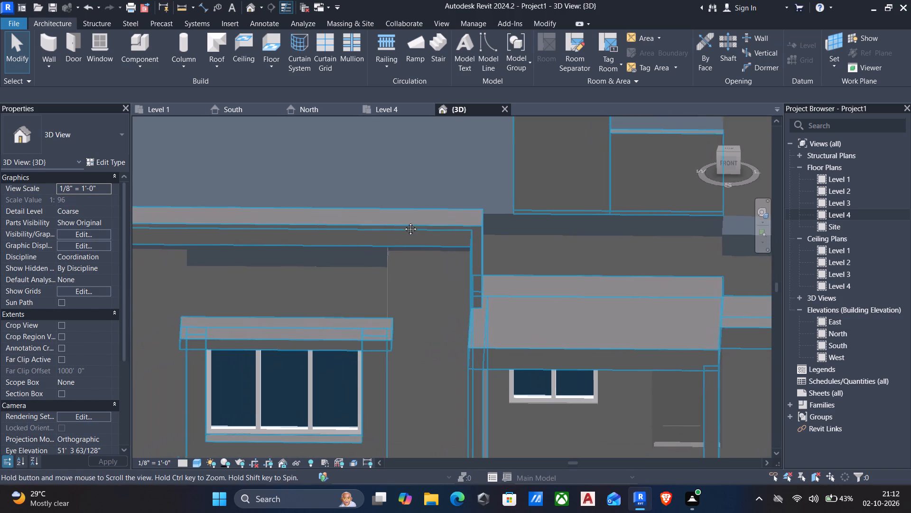
middle_click_drag(403, 222, 405, 220)
middle_click_drag(394, 234, 287, 214, "shift")
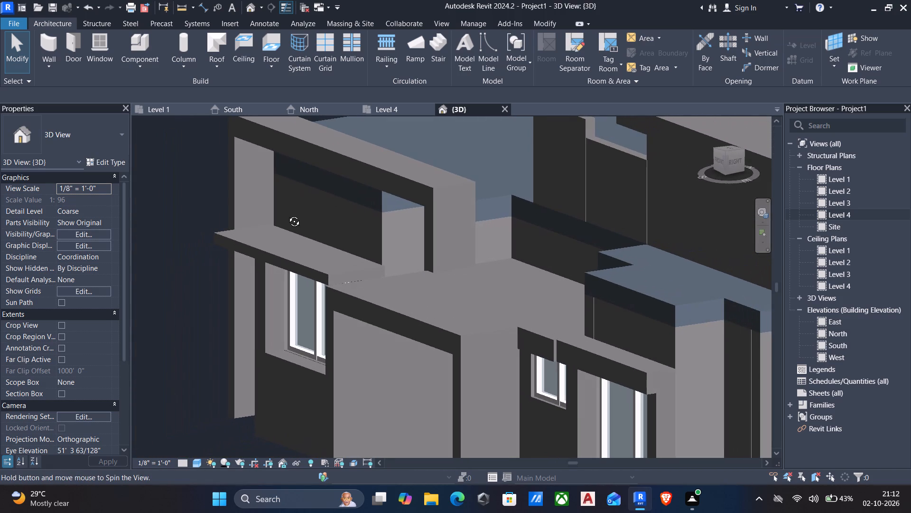
middle_click_drag(287, 214, 390, 221, "shift")
scroll(391, 221, "down", 1)
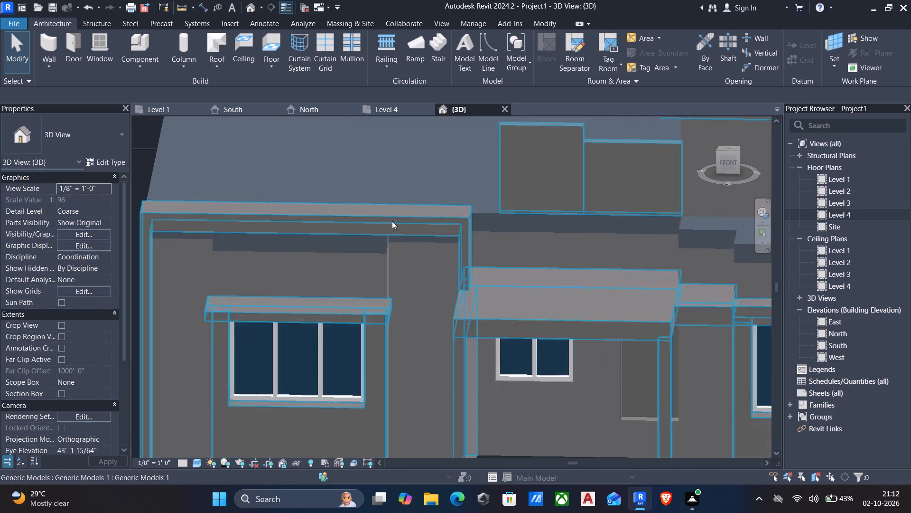
scroll(392, 221, "down", 2)
middle_click_drag(393, 221, 381, 236)
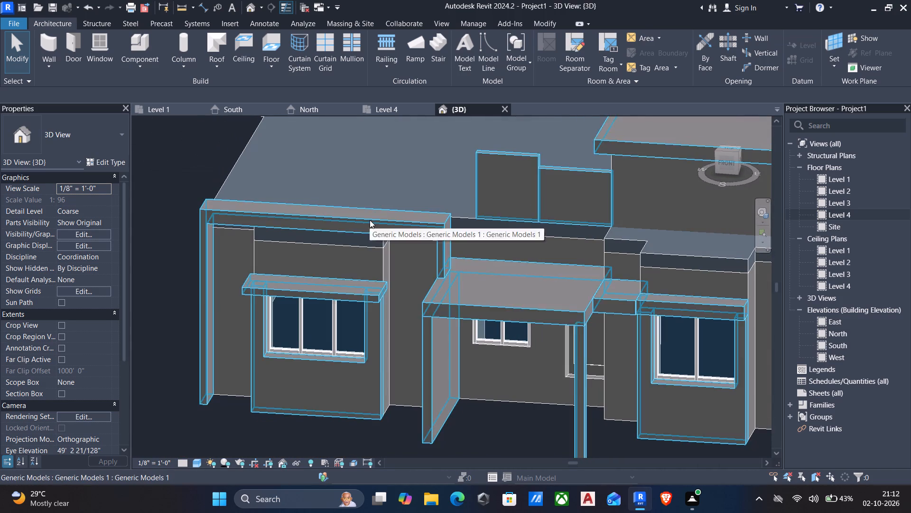
left_click(370, 220)
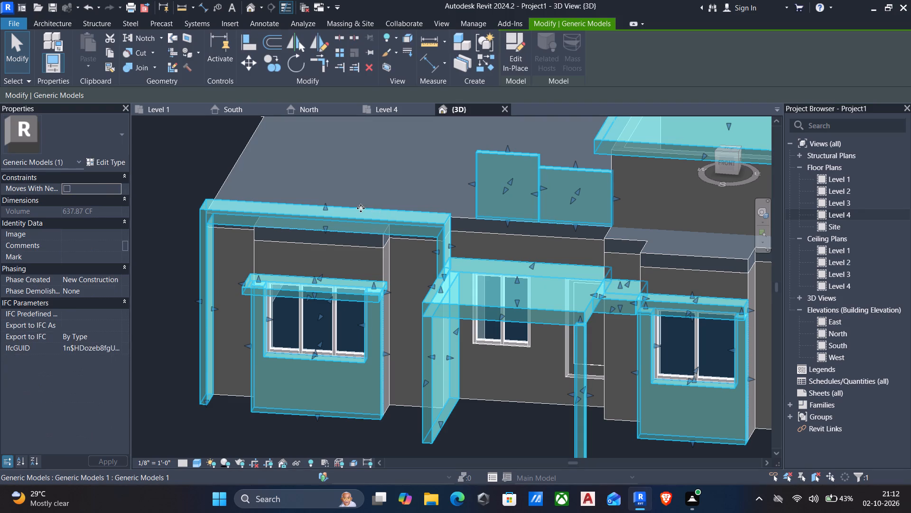
middle_click_drag(242, 333, 253, 299)
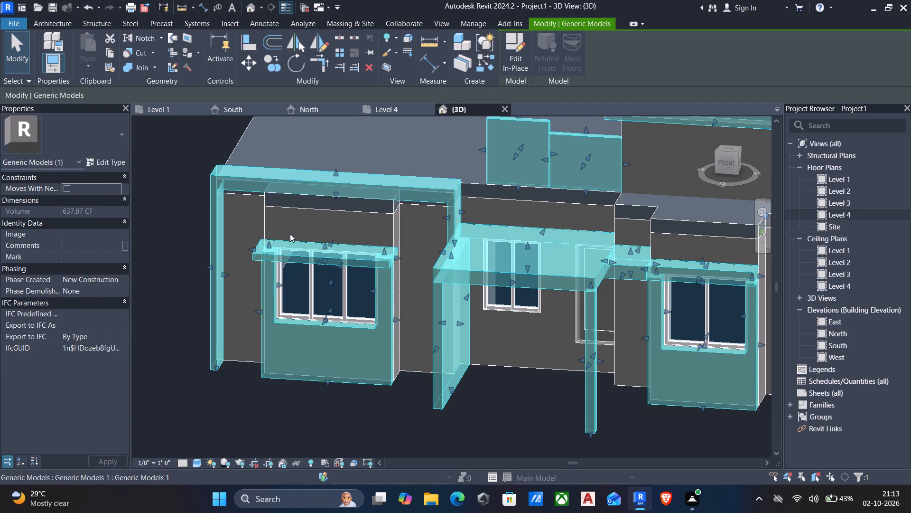
middle_click_drag(299, 217, 298, 224, "shift")
key("Escape")
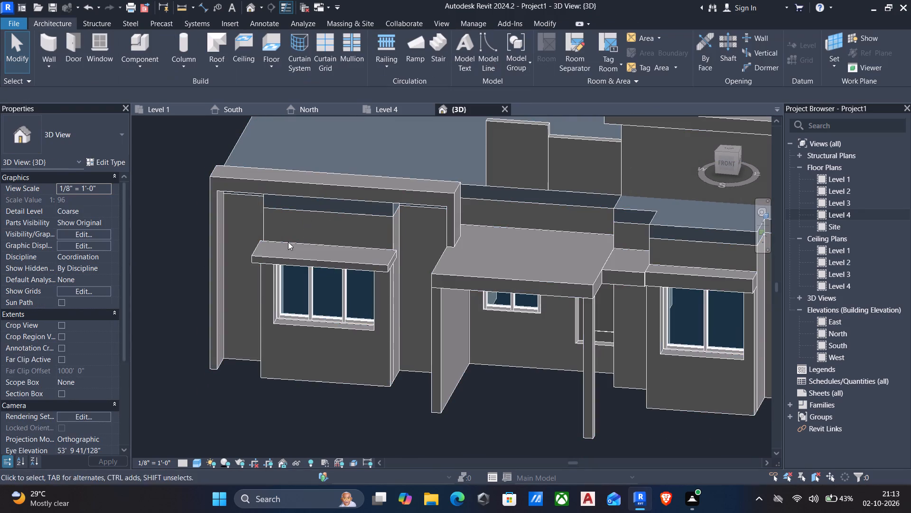
Lengthen the outer leg of the frame around the three-pane front window downward past the wall base, then shorten it slightly.
left_click(214, 363)
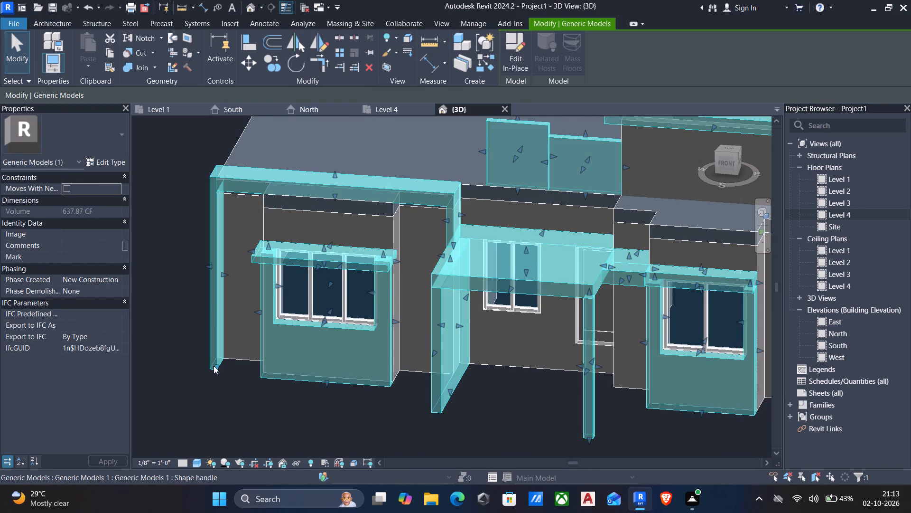
left_click_drag(214, 367, 214, 383)
key("Escape")
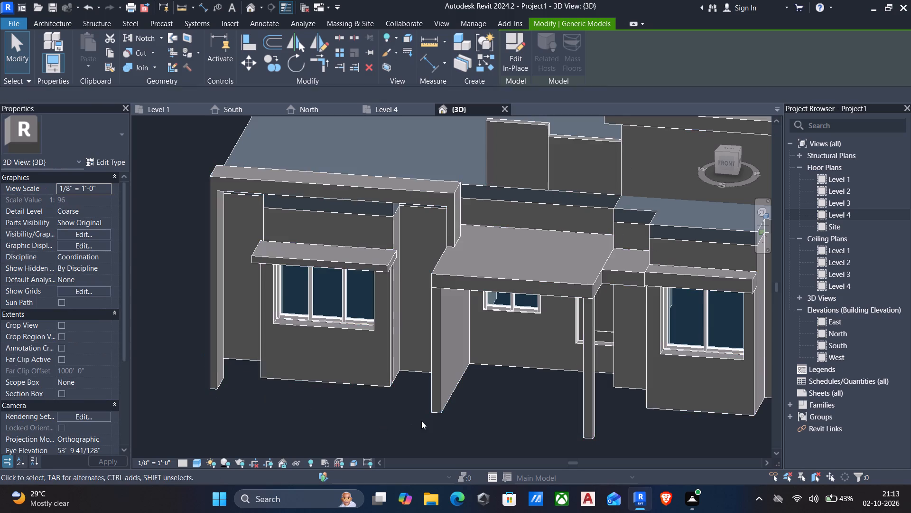
middle_click_drag(229, 389, 245, 364)
left_click(230, 377)
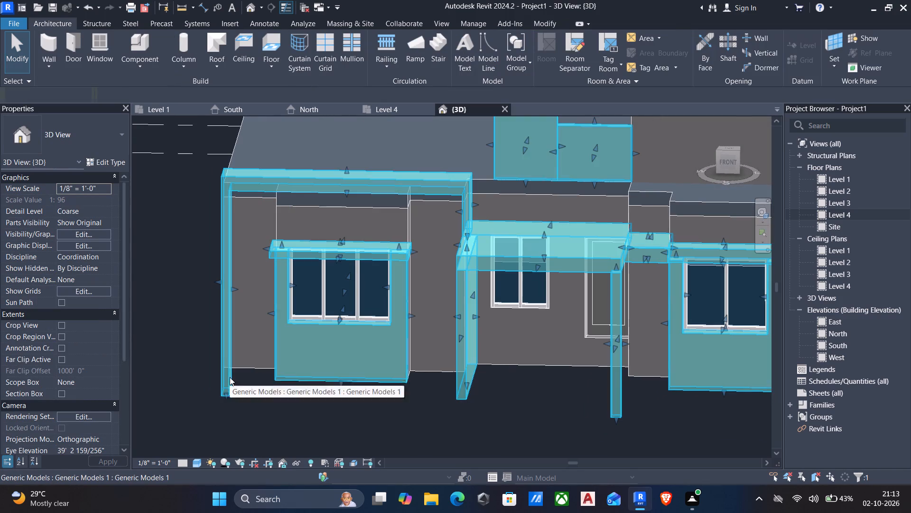
left_click_drag(226, 396, 226, 392)
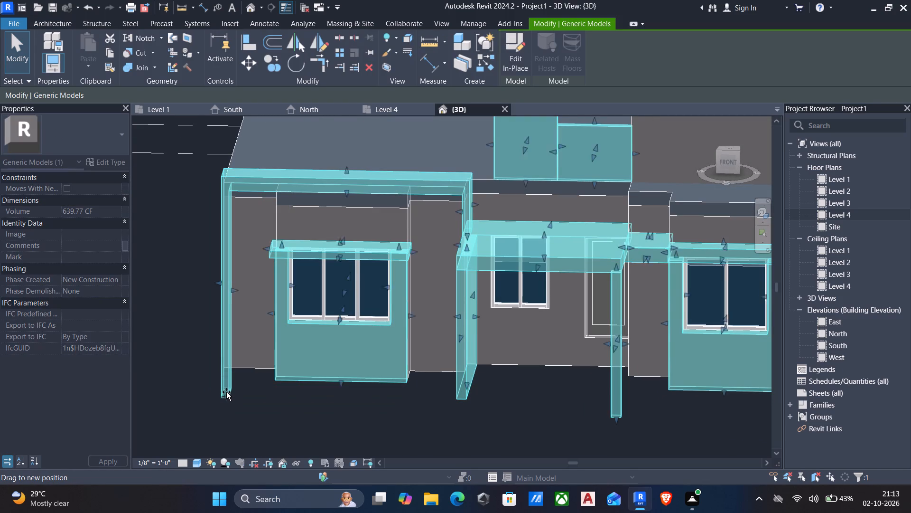
left_click_drag(226, 392, 224, 389)
key("Escape")
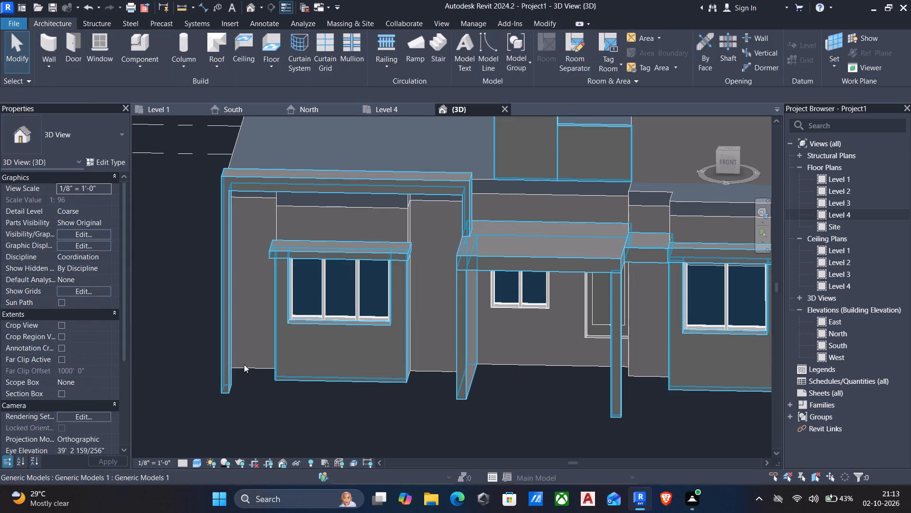
Examine the whole house from the front and side, including the frame leg, roof-edge walls and rooftop enclosure.
middle_click_drag(245, 364, 301, 370, "shift")
scroll(362, 286, "down", 1)
middle_click_drag(363, 285, 401, 283, "shift")
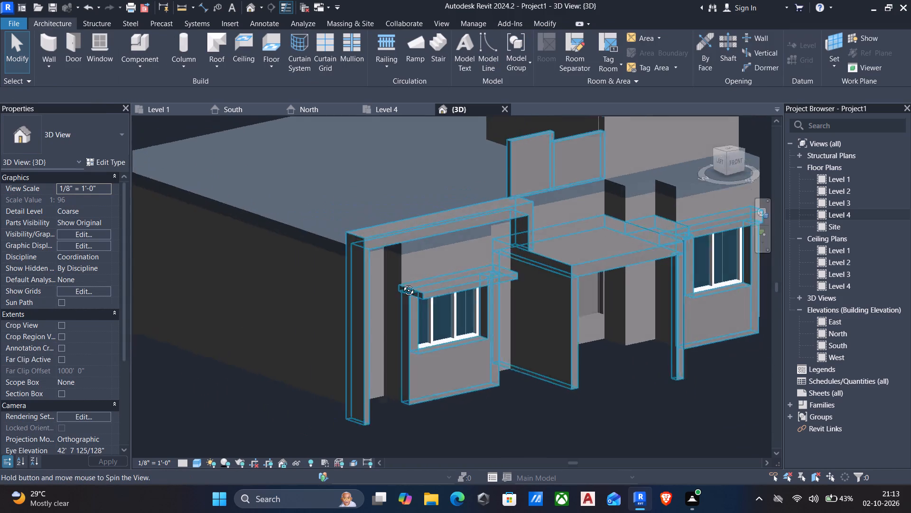
middle_click_drag(401, 283, 442, 277, "shift")
scroll(444, 277, "down", 3)
middle_click_drag(447, 279, 518, 280)
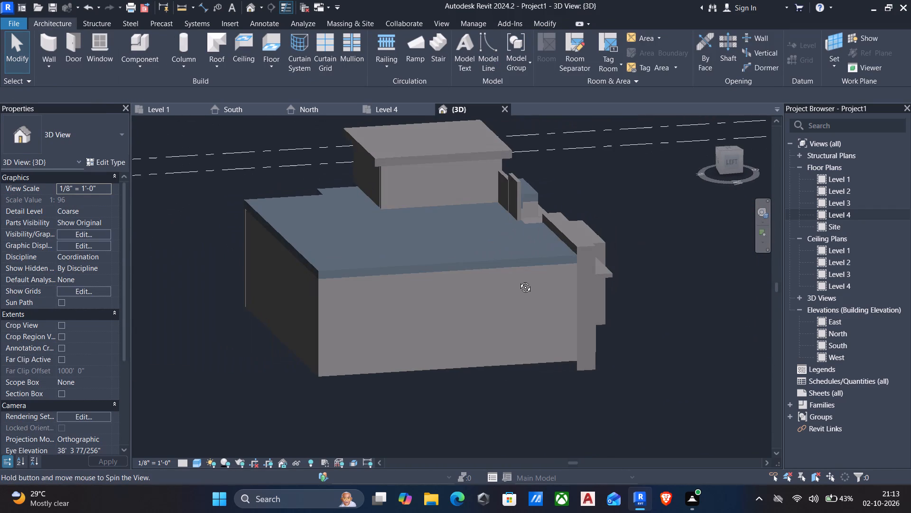
middle_click_drag(518, 280, 321, 270)
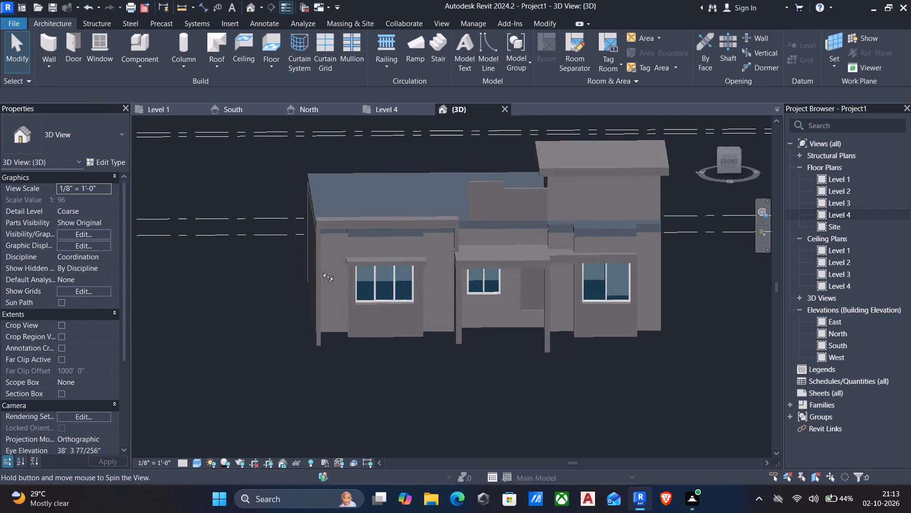
middle_click_drag(321, 270, 419, 297)
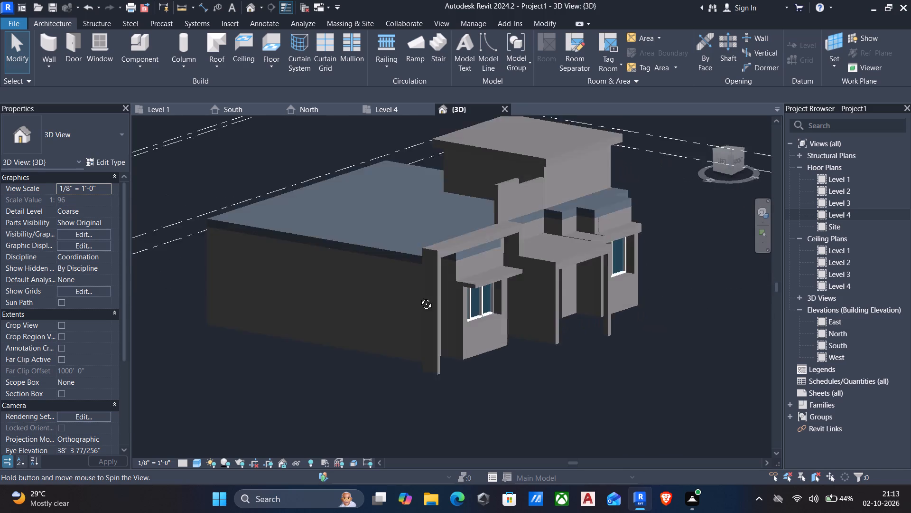
middle_click_drag(419, 297, 458, 311)
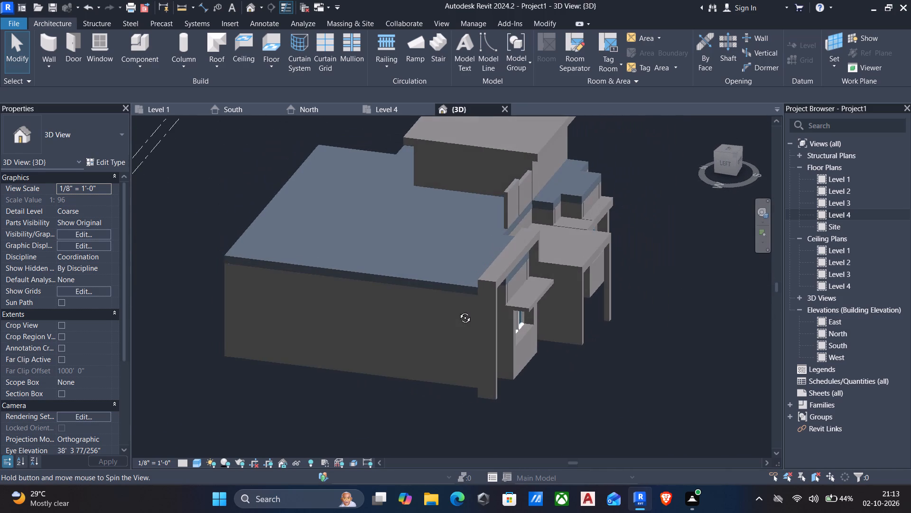
middle_click_drag(458, 311, 344, 335)
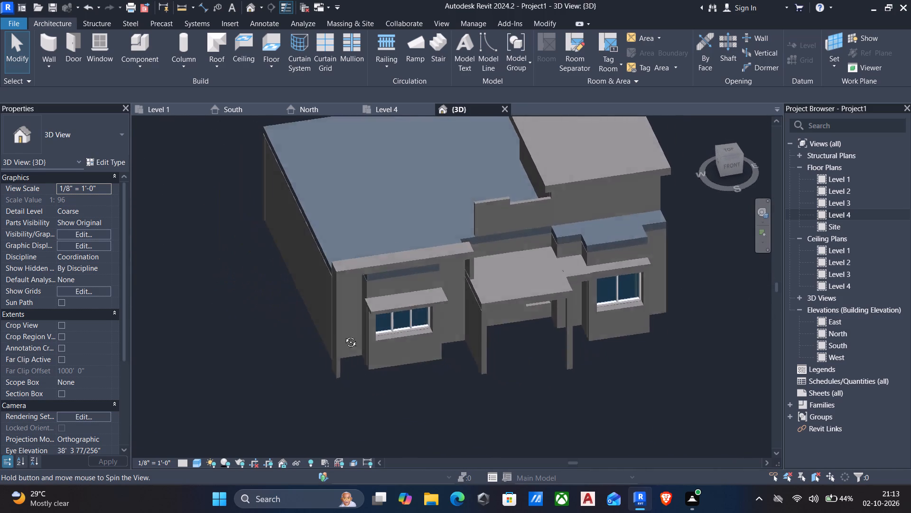
middle_click_drag(344, 335, 434, 279)
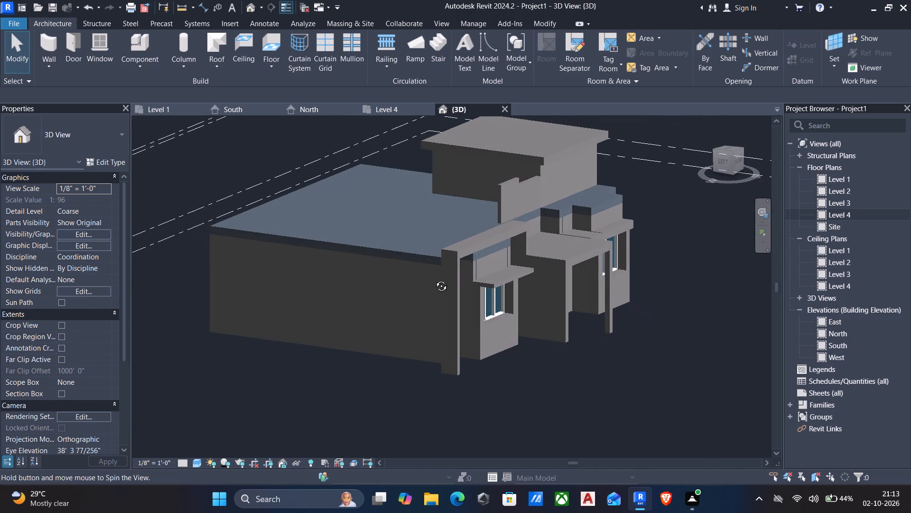
middle_click_drag(434, 279, 453, 306)
Open the house's front facade model for in-place editing.
scroll(541, 257, "up", 5)
left_click(471, 185)
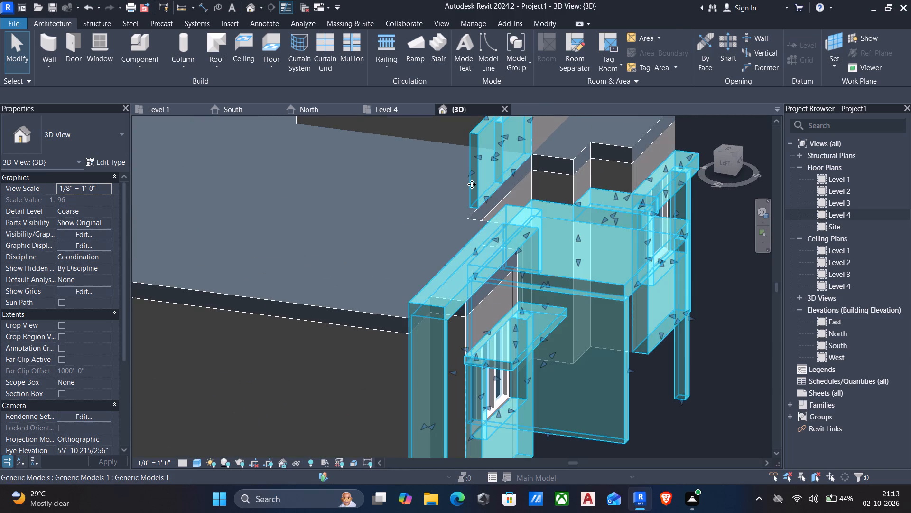
scroll(472, 183, "down", 5)
scroll(473, 187, "up", 1)
left_click(509, 54)
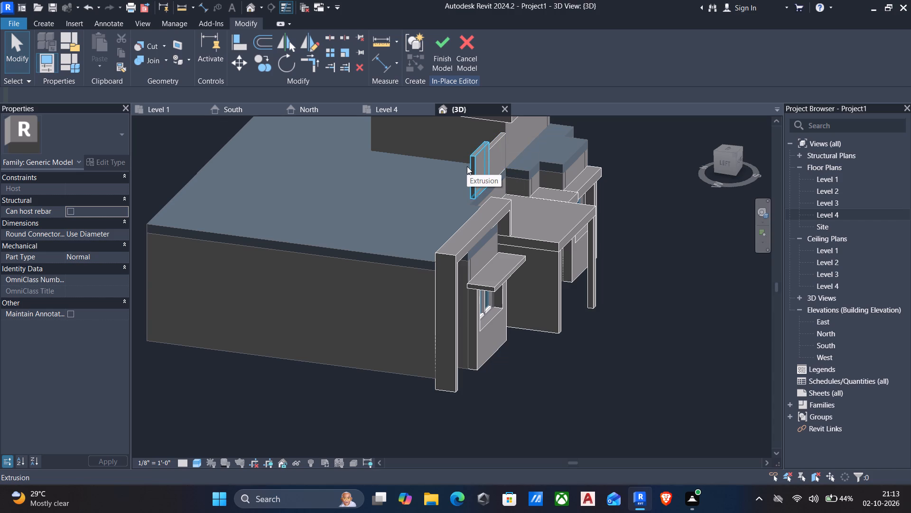
Examine the gap between the roof-edge wall pieces and the frame around the three-pane window from the front, side and rear.
scroll(467, 180, "up", 2)
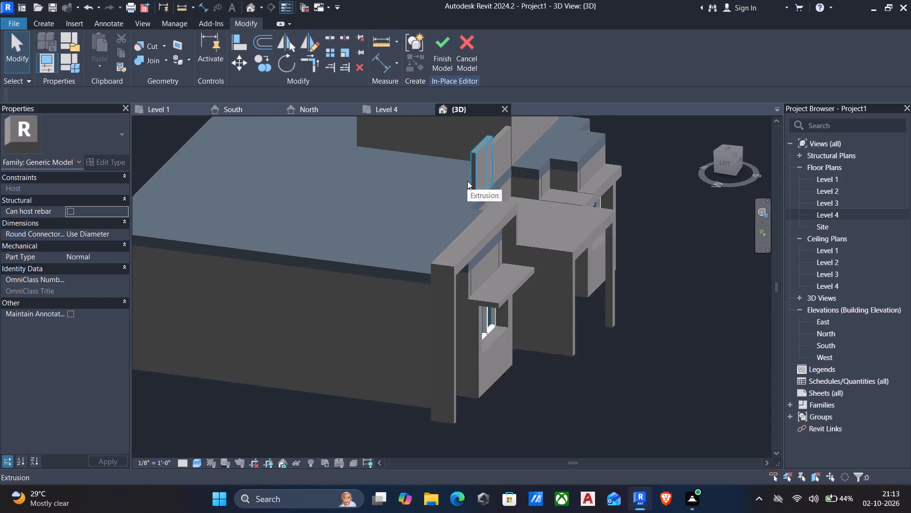
scroll(467, 181, "up", 1)
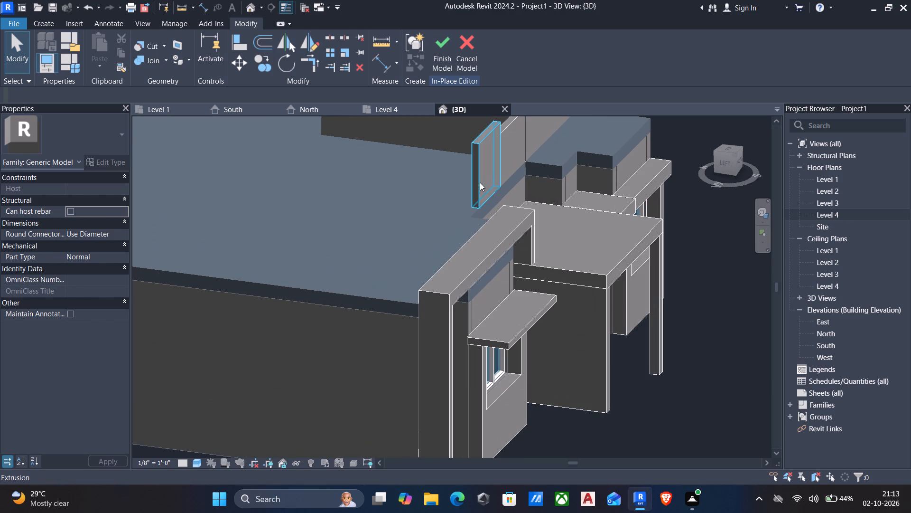
middle_click_drag(471, 194, 444, 236, "shift")
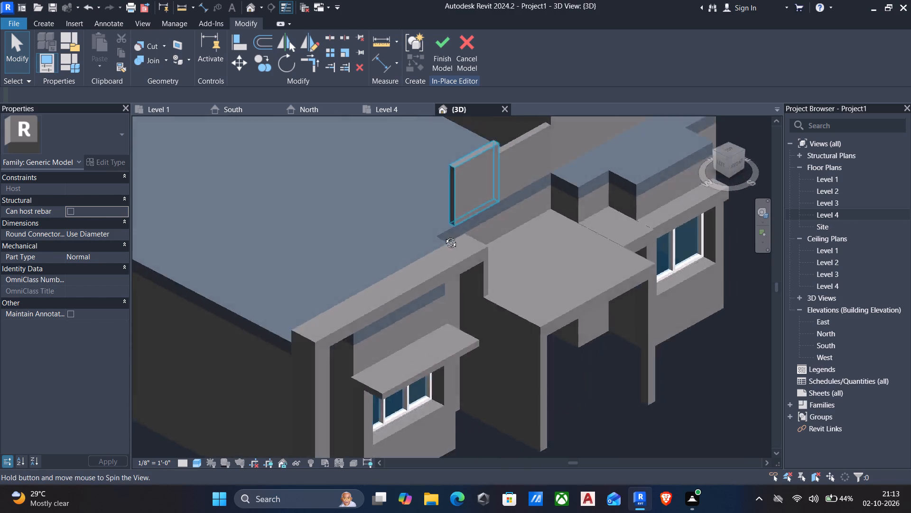
middle_click_drag(444, 236, 595, 272, "shift")
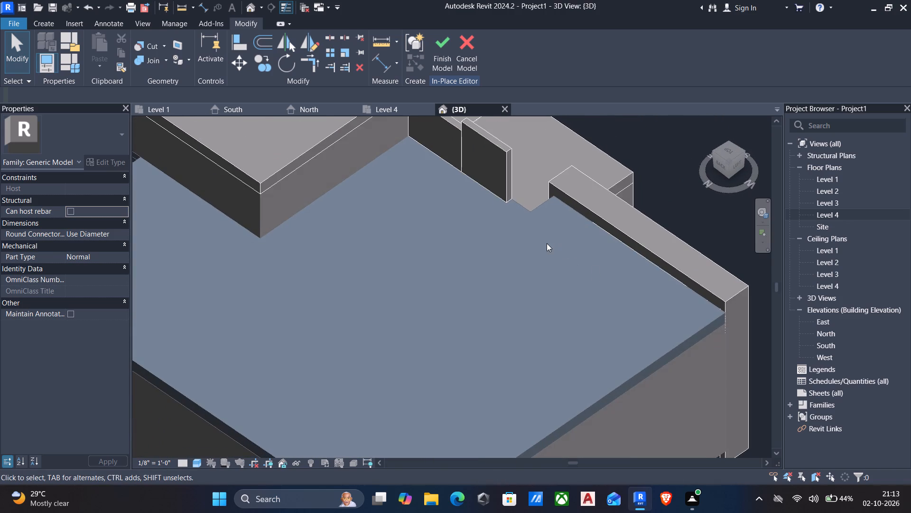
scroll(547, 238, "up", 2)
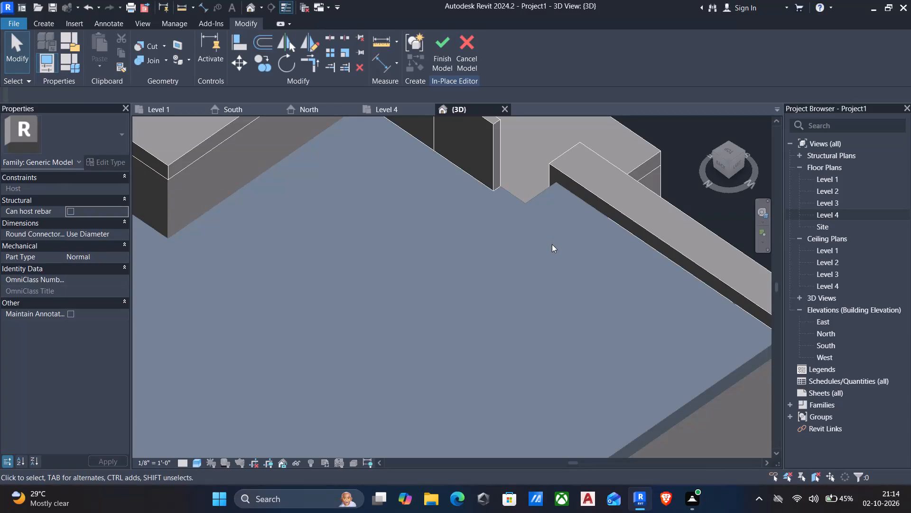
middle_click_drag(548, 247, 437, 185, "shift")
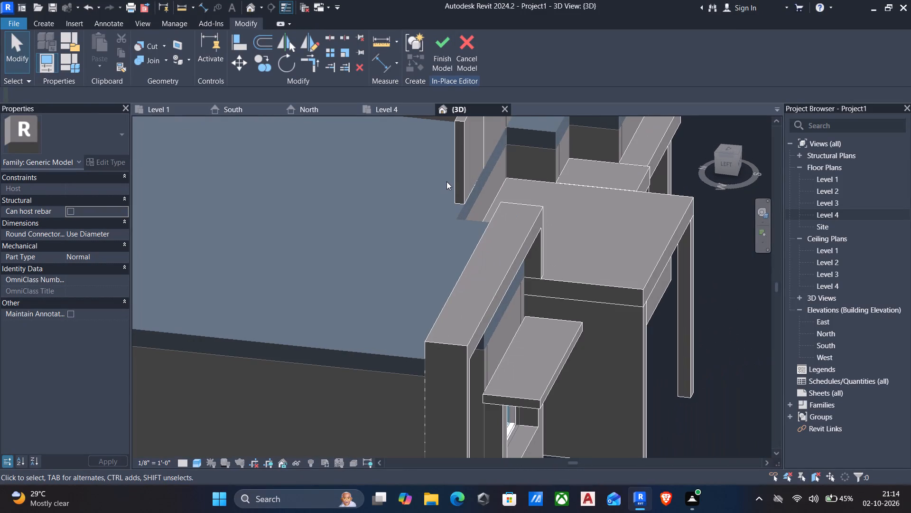
middle_click_drag(496, 218, 494, 218, "shift")
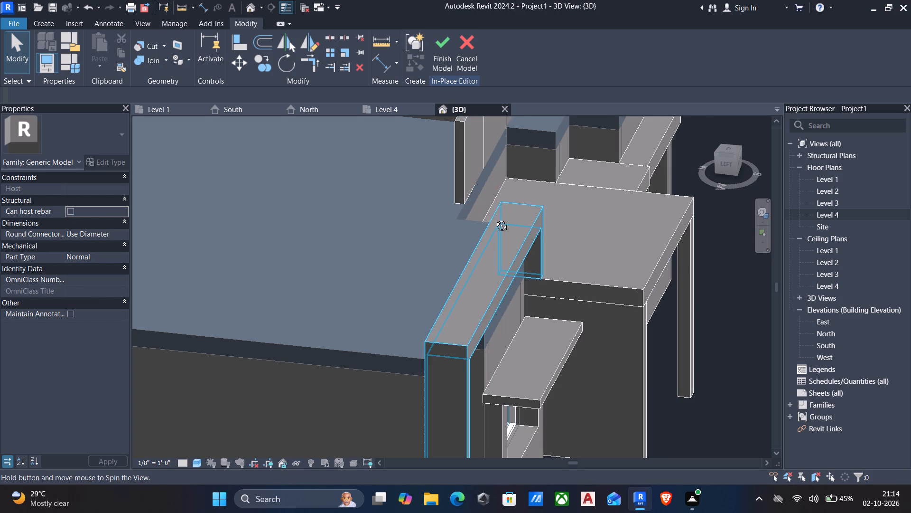
middle_click_drag(494, 218, 353, 235, "shift")
scroll(359, 236, "down", 1)
middle_click_drag(371, 234, 447, 227)
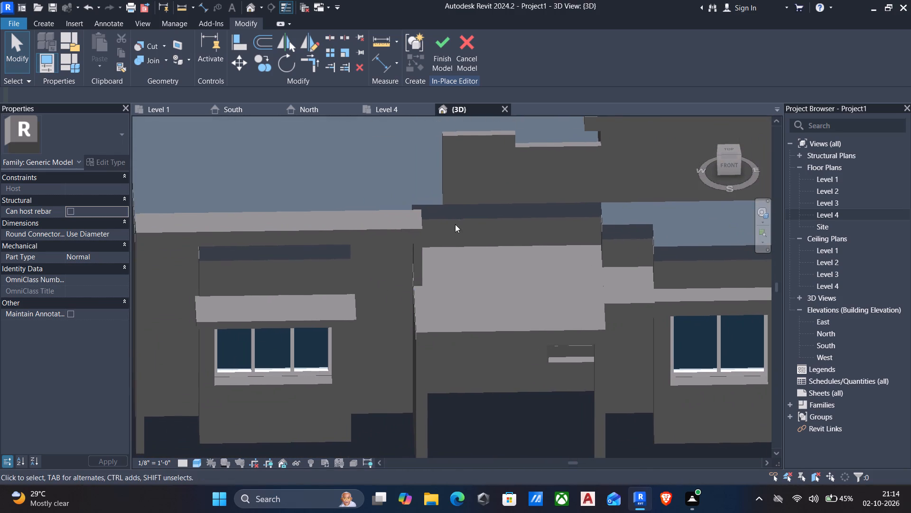
middle_click_drag(453, 219, 406, 236, "shift")
scroll(413, 235, "down", 1)
middle_click_drag(420, 235, 494, 226)
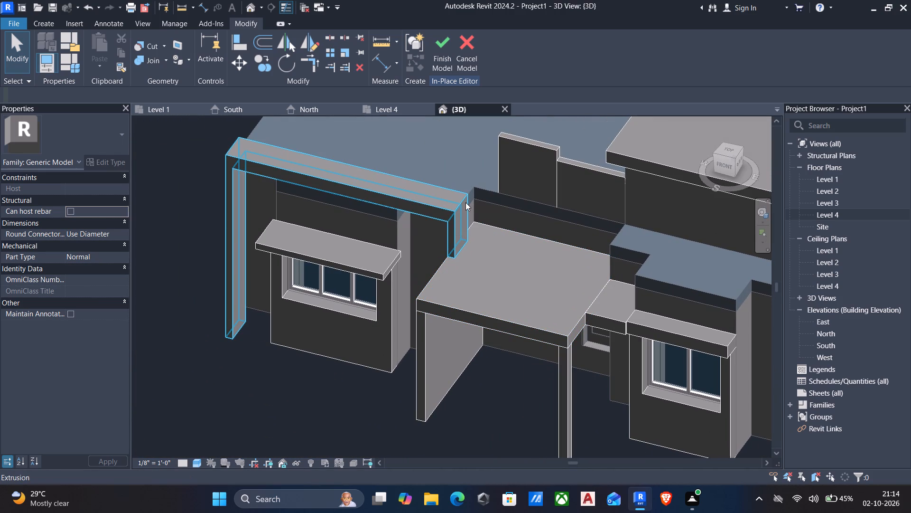
middle_click_drag(465, 204, 562, 183, "shift")
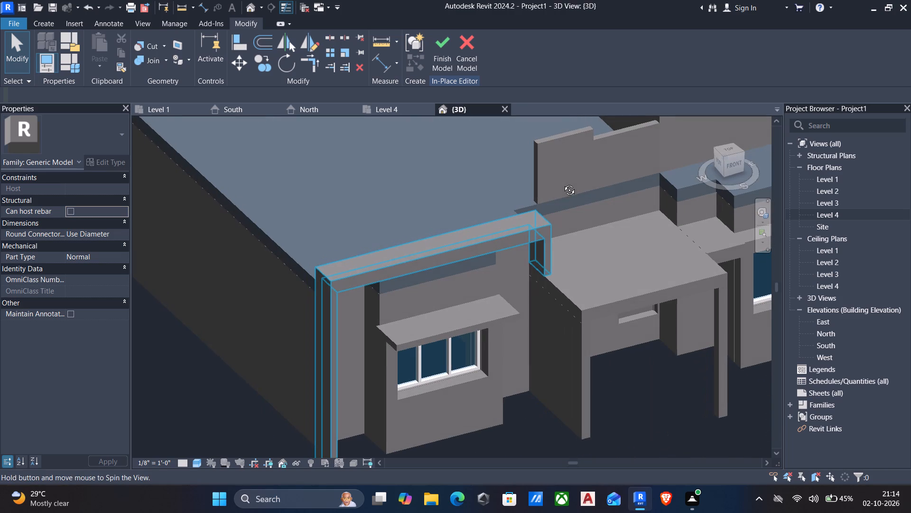
middle_click_drag(562, 183, 562, 182, "shift")
scroll(565, 180, "up", 4)
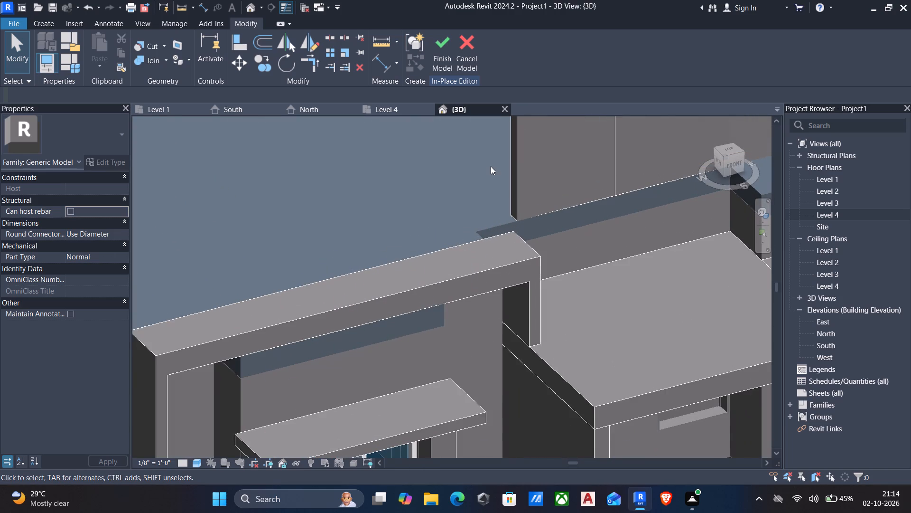
middle_click_drag(491, 169, 502, 172, "shift")
scroll(506, 183, "down", 4)
middle_click_drag(508, 199, 532, 199)
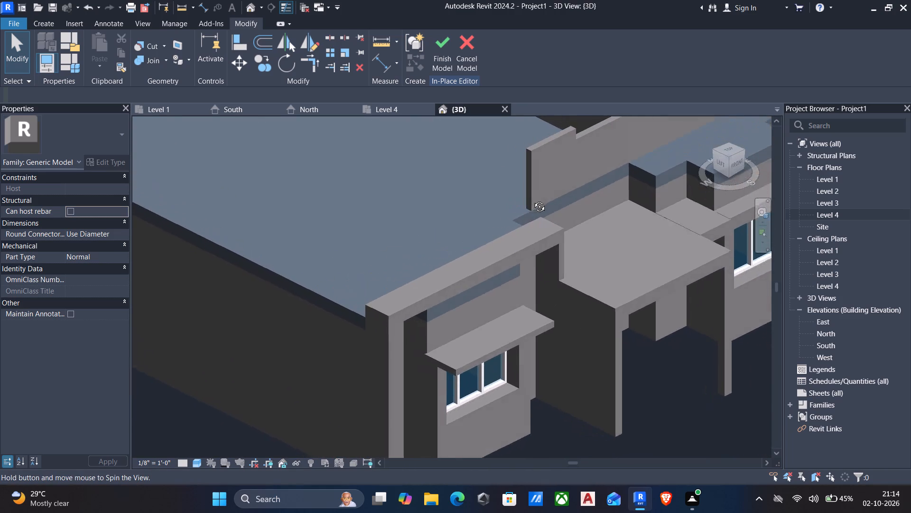
middle_click_drag(532, 199, 579, 219)
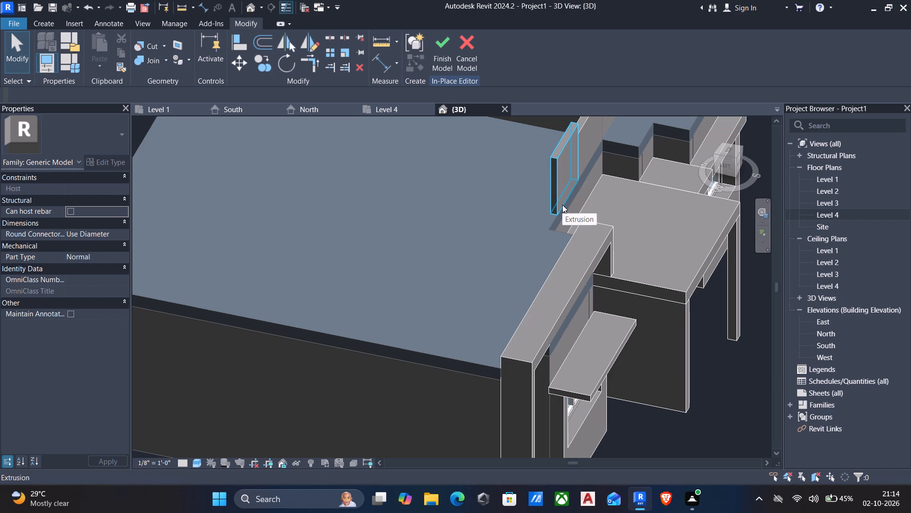
middle_click_drag(565, 222, 440, 128, "shift")
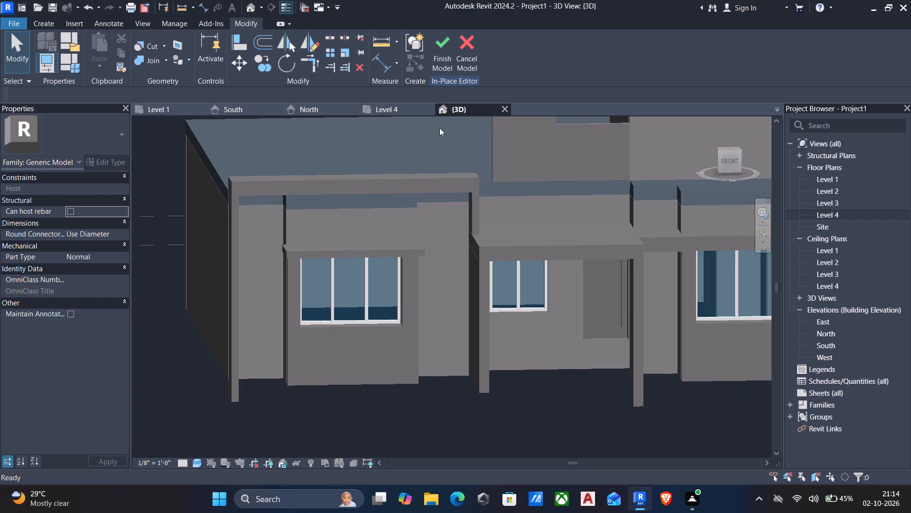
scroll(441, 135, "down", 3)
middle_click_drag(446, 161, 446, 188)
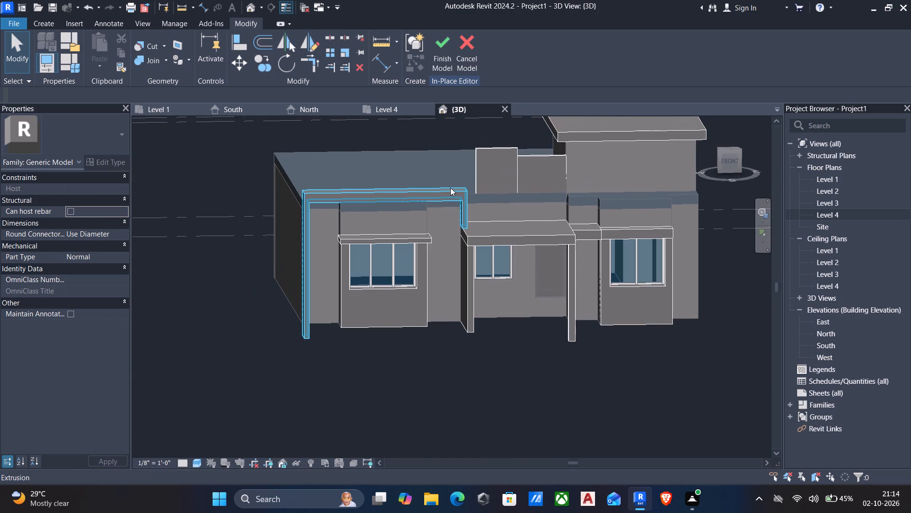
Raise the upper face and underside of the three-pane window frame's top beam well above the roof edge, and finish the in-place model.
left_click(432, 194)
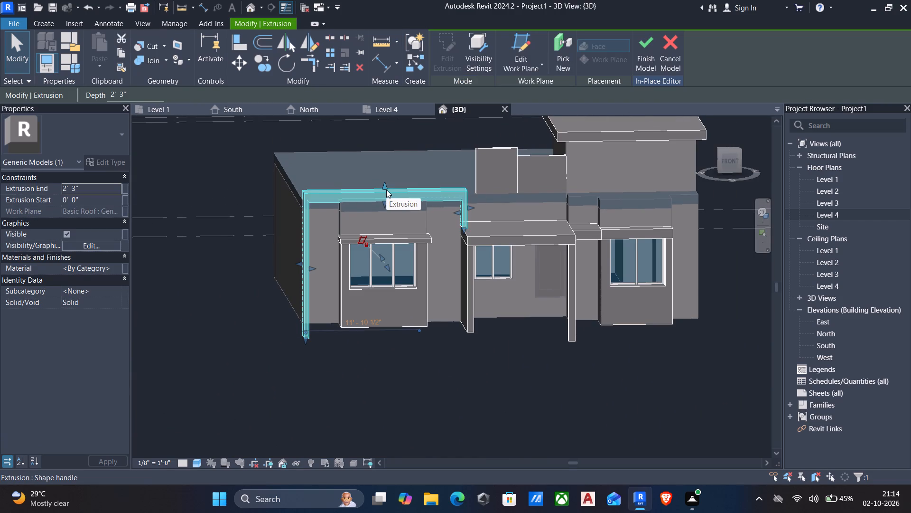
left_click_drag(384, 188, 383, 167)
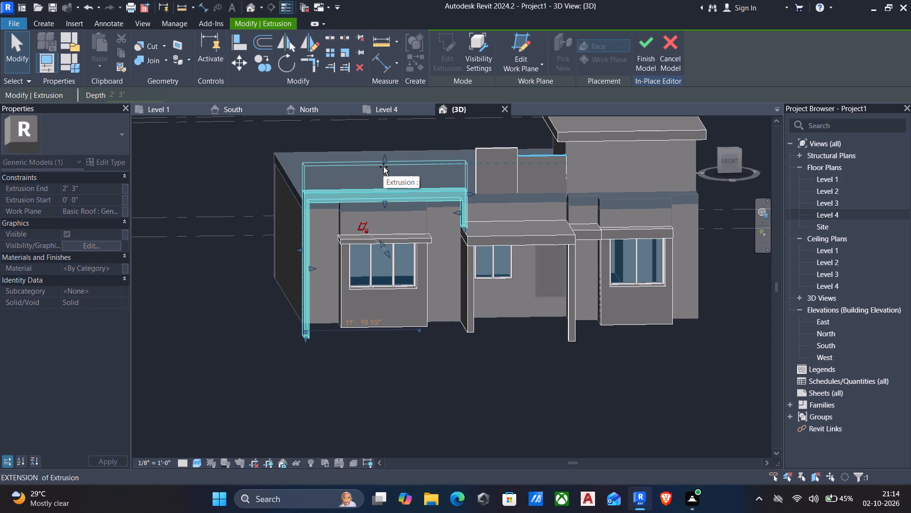
left_click_drag(383, 167, 376, 157)
left_click_drag(384, 204, 382, 178)
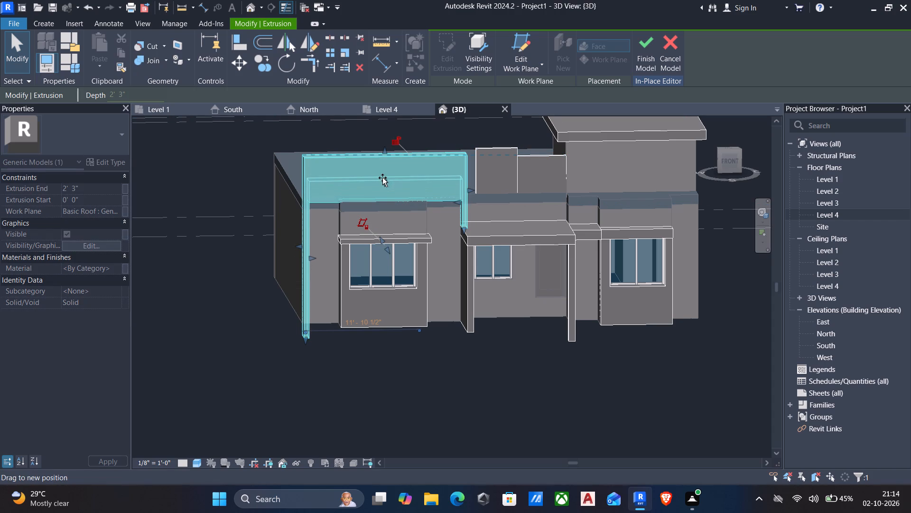
left_click_drag(382, 178, 382, 165)
key("Escape")
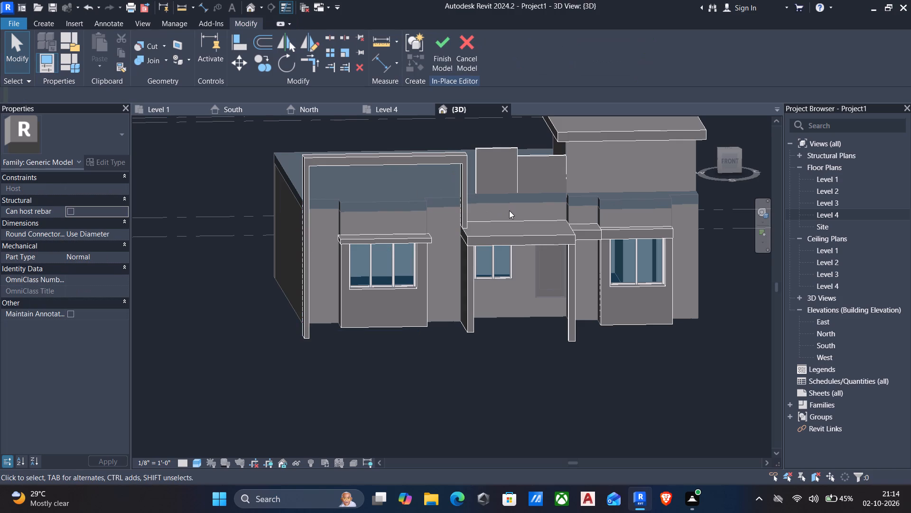
middle_click_drag(509, 212, 475, 227, "shift")
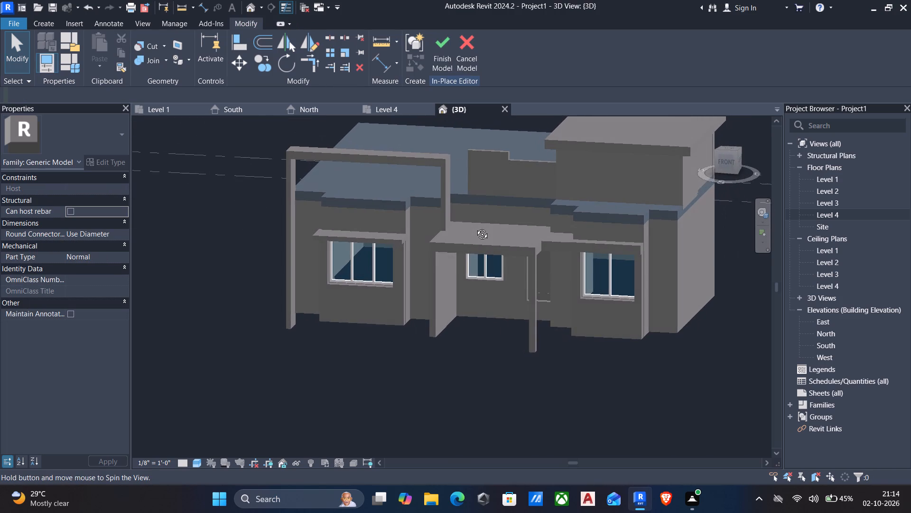
middle_click_drag(475, 227, 509, 220, "shift")
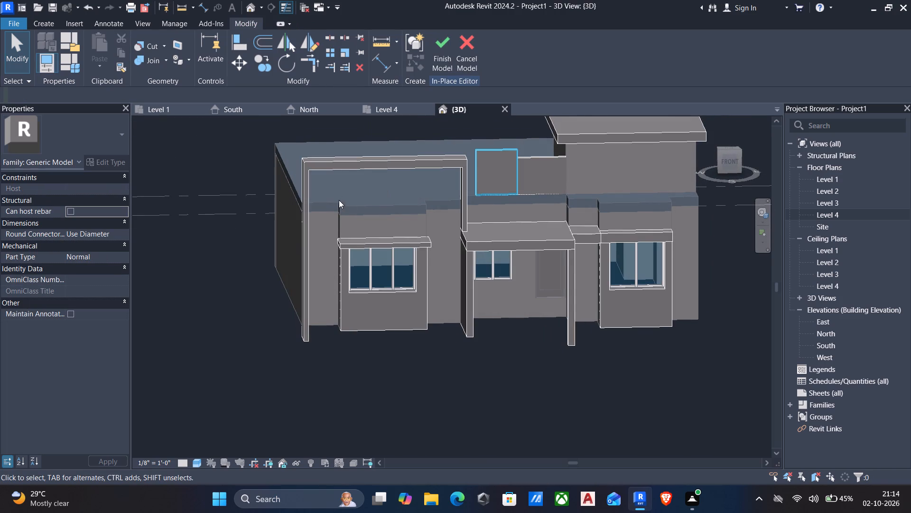
left_click(437, 47)
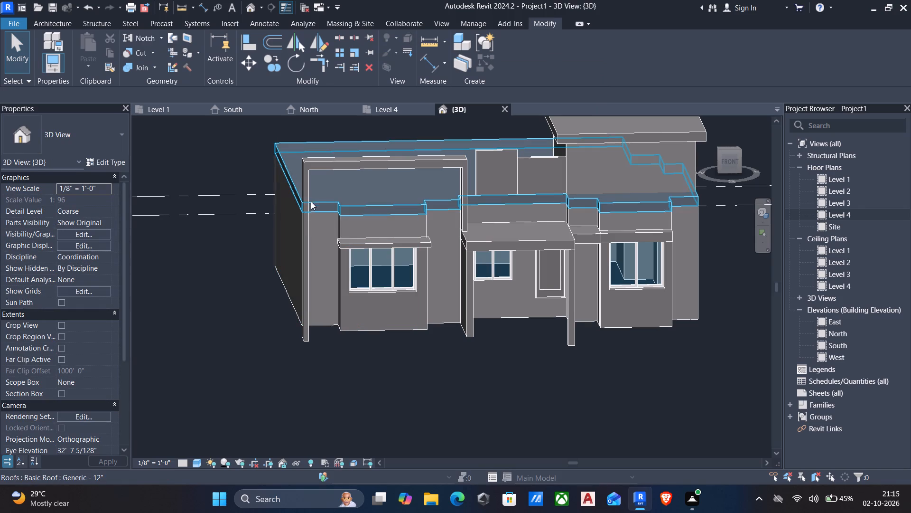
Reopen the facade model in place and start an extrusion on the roof edge's front face beside the frame's outer leg.
left_click(438, 163)
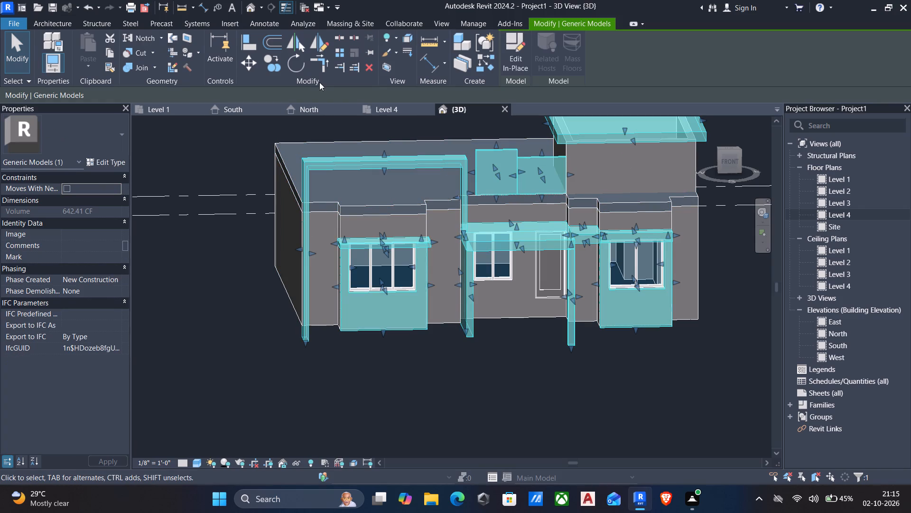
left_click(519, 48)
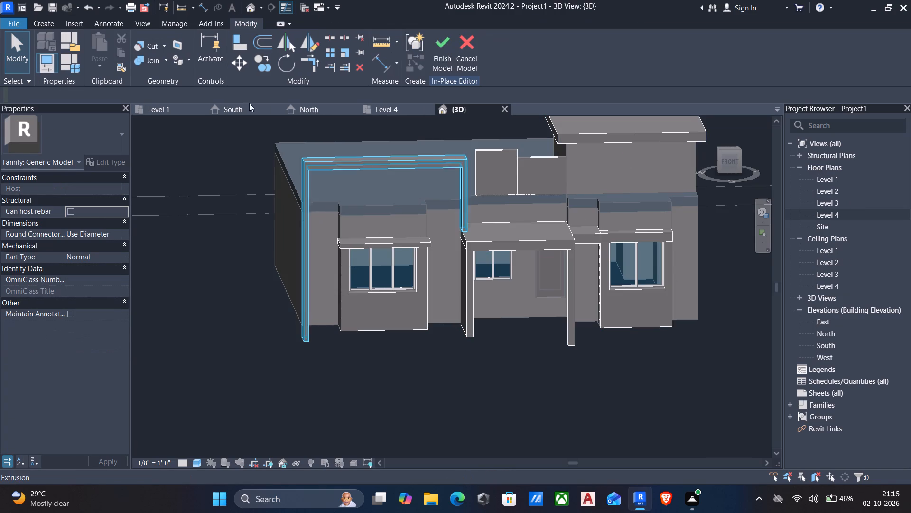
left_click(41, 19)
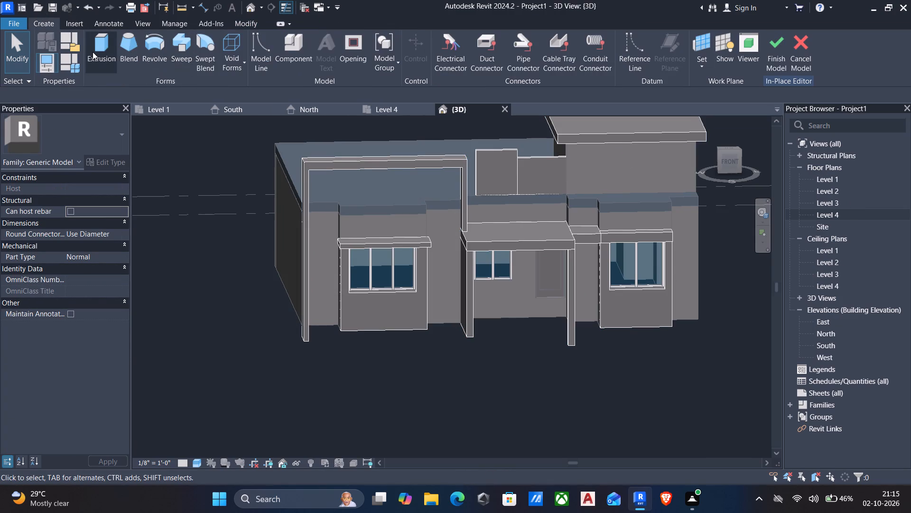
left_click(93, 51)
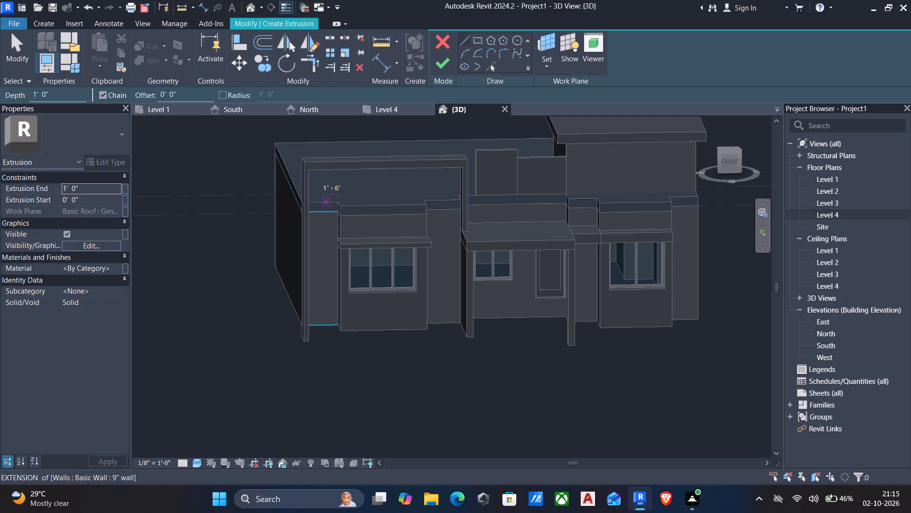
left_click(326, 203)
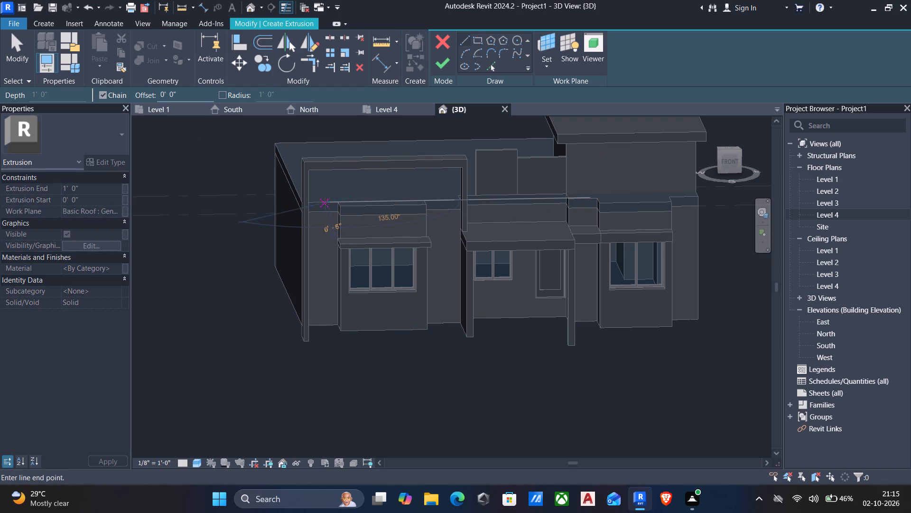
key("Escape")
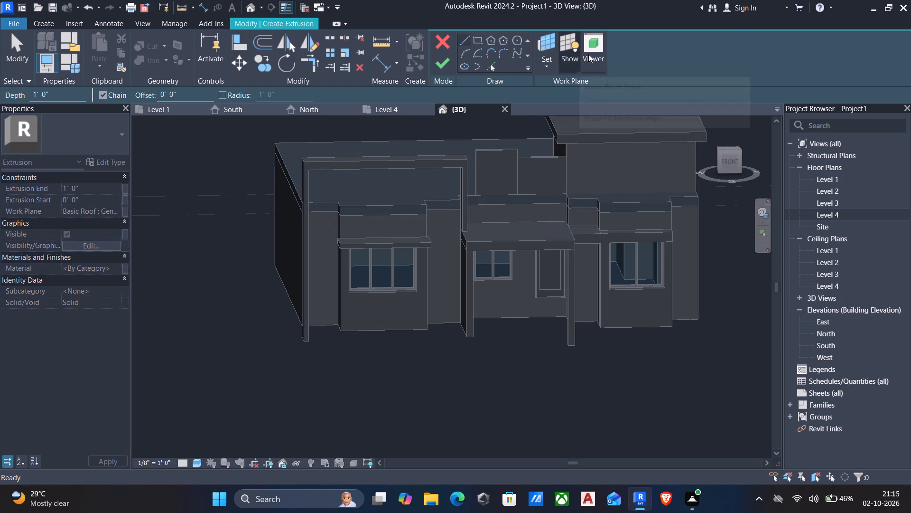
left_click(553, 69)
left_click(560, 106)
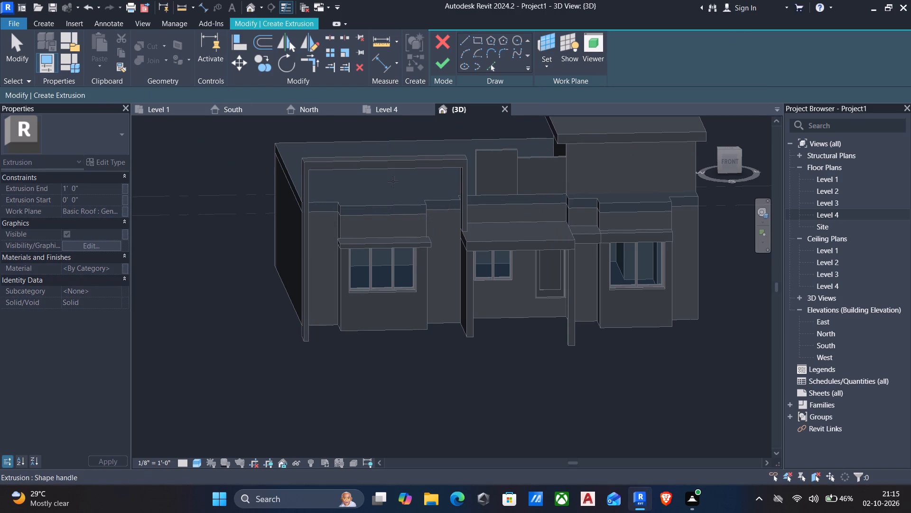
left_click(333, 206)
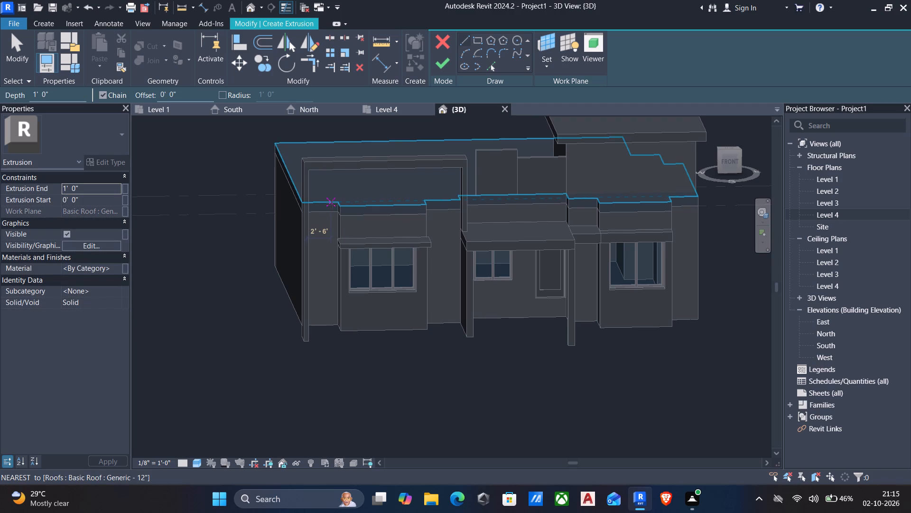
Sketch a rectangle about 13' 3" high over the wall strip beside the frame's outer leg, from the roof edge to the wall base.
left_click(479, 38)
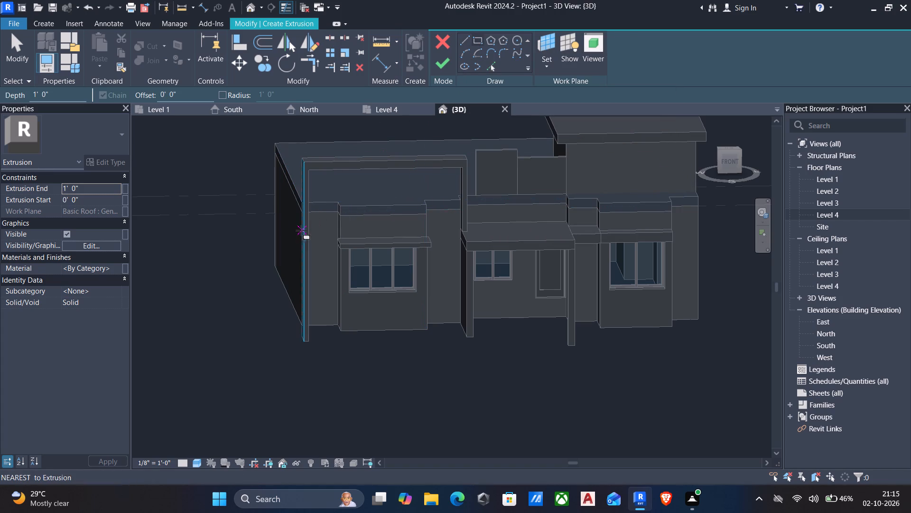
scroll(327, 214, "up", 5)
middle_click_drag(338, 222, 392, 214)
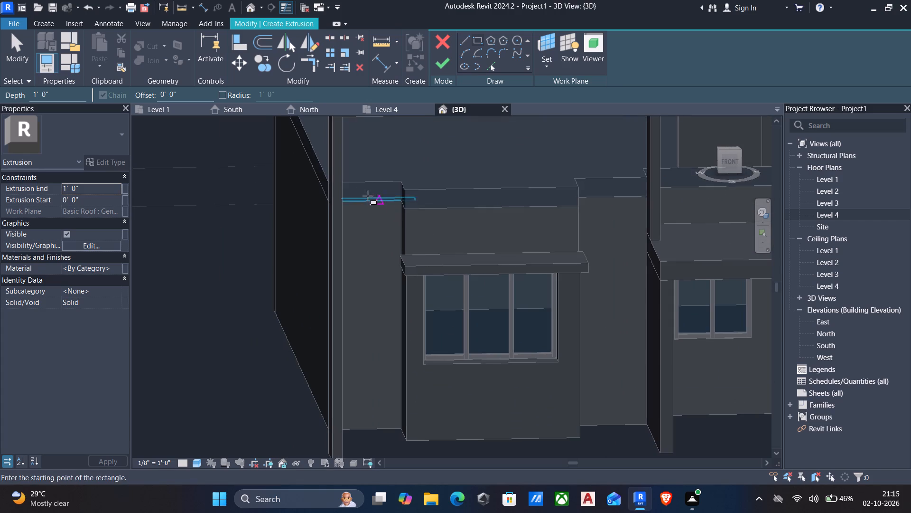
left_click(344, 183)
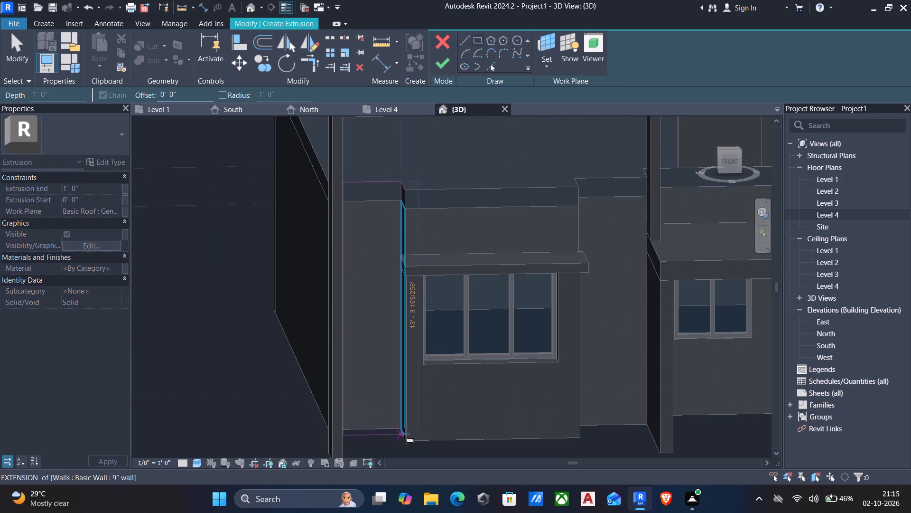
left_click(403, 432)
key("Escape")
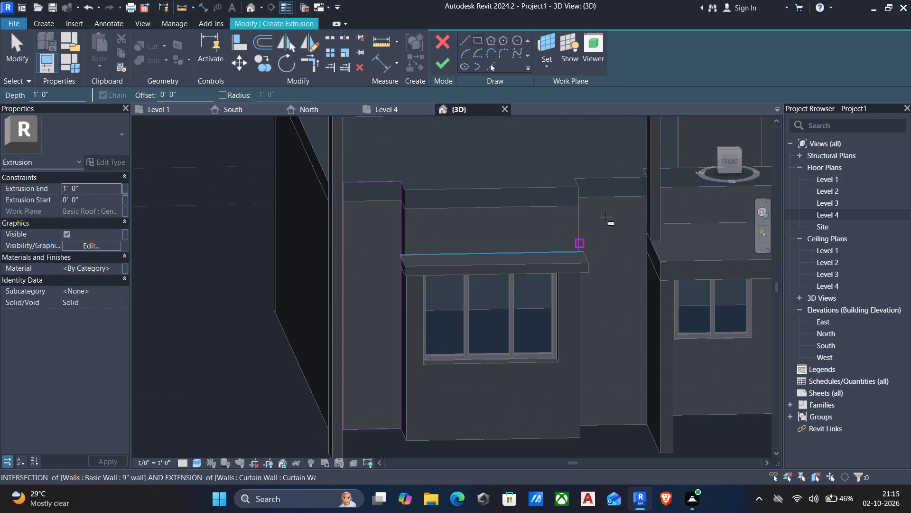
Sketch a matching rectangle over the wall strip beside the frame's inner leg, and finish both as one 1' deep extrusion.
scroll(584, 181, "up", 3)
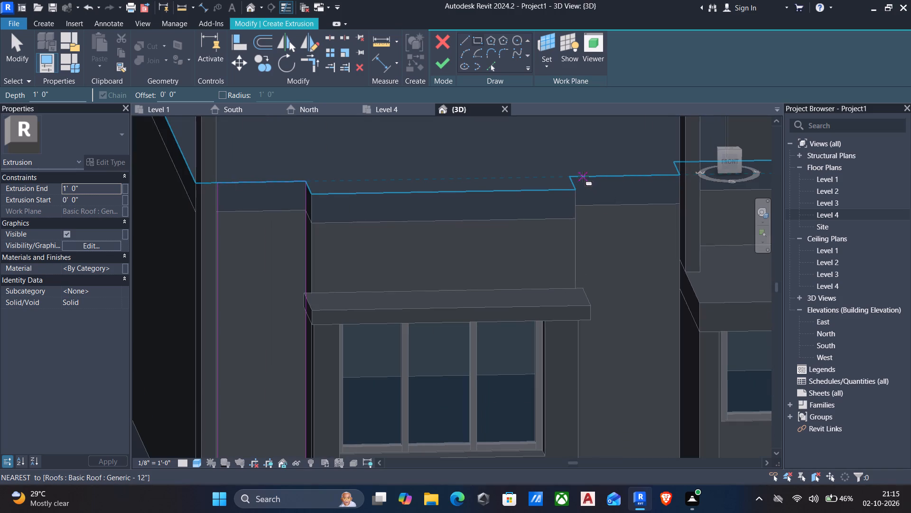
left_click(679, 179)
middle_click_drag(637, 273, 635, 255)
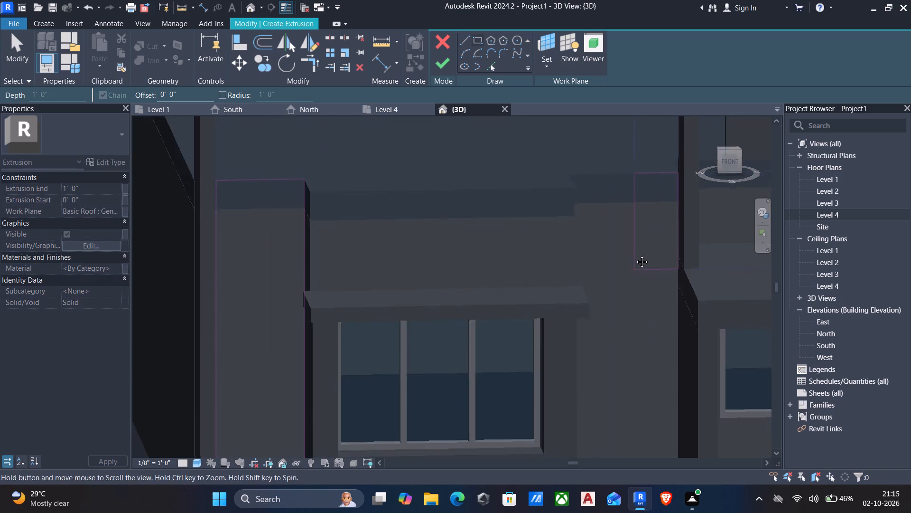
middle_click_drag(635, 255, 635, 219)
scroll(635, 218, "down", 1)
middle_click_drag(617, 353, 614, 308)
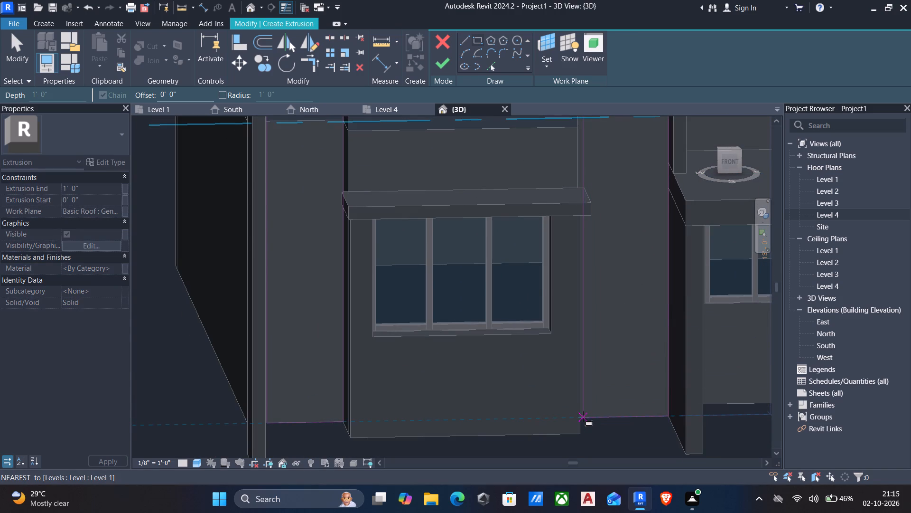
middle_click_drag(580, 420, 566, 422, "shift")
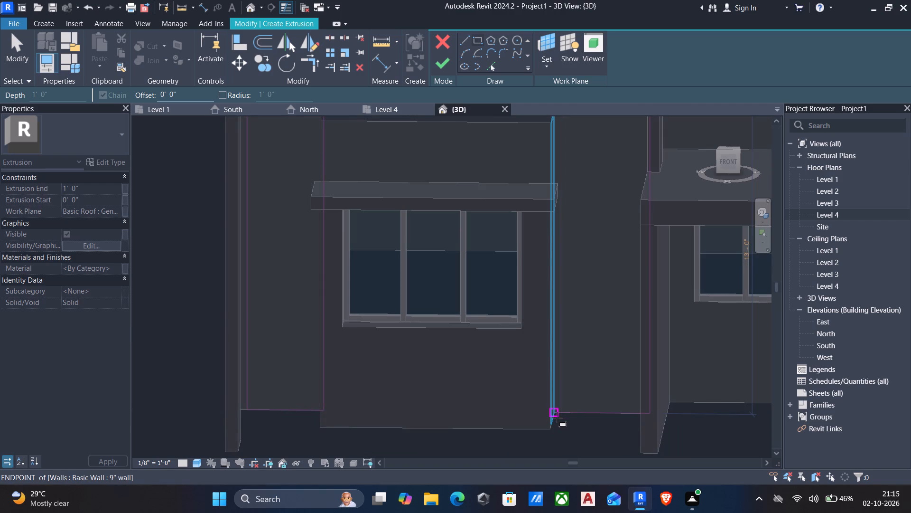
left_click(557, 417)
key("Escape")
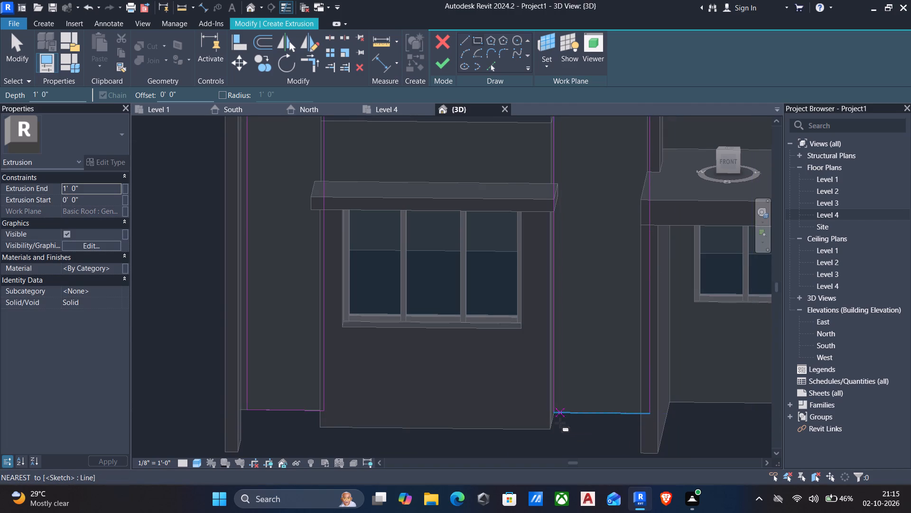
scroll(559, 425, "down", 4)
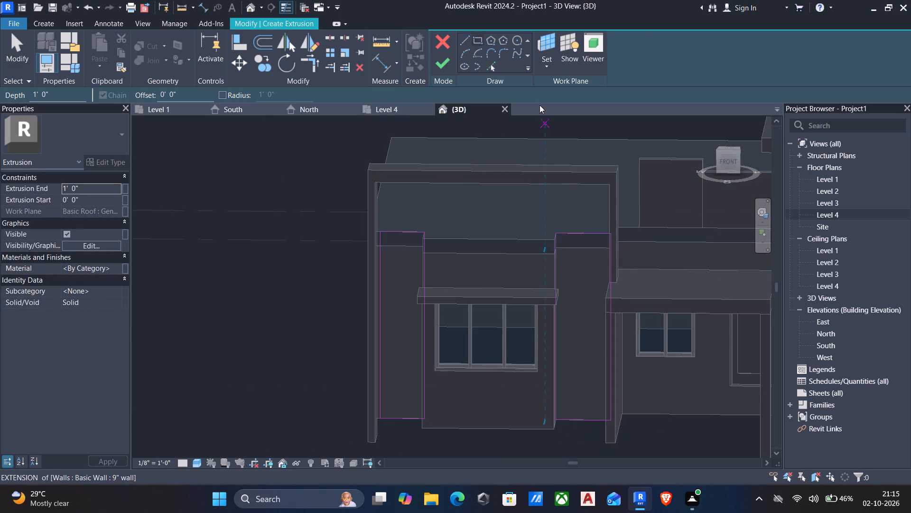
left_click(435, 69)
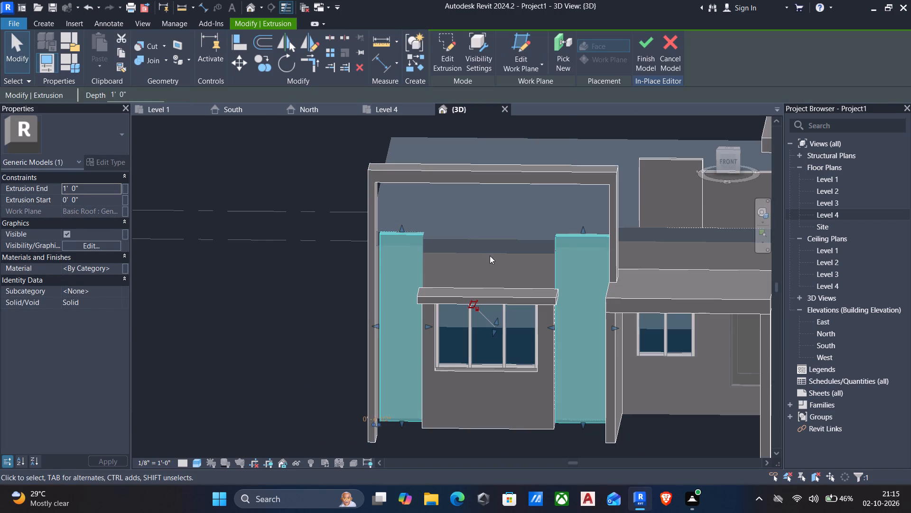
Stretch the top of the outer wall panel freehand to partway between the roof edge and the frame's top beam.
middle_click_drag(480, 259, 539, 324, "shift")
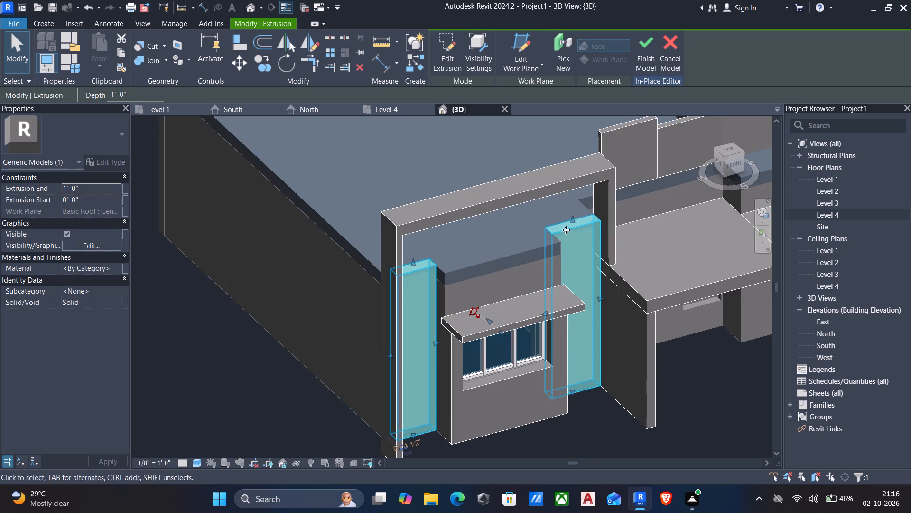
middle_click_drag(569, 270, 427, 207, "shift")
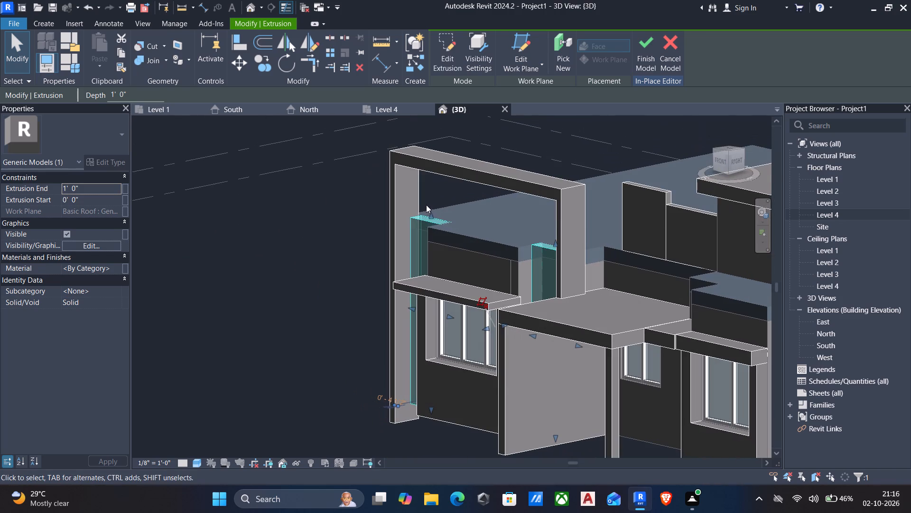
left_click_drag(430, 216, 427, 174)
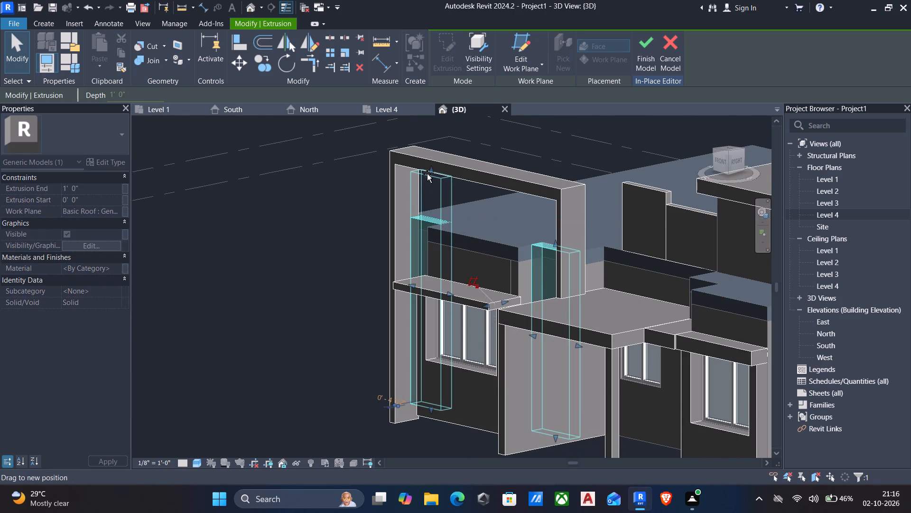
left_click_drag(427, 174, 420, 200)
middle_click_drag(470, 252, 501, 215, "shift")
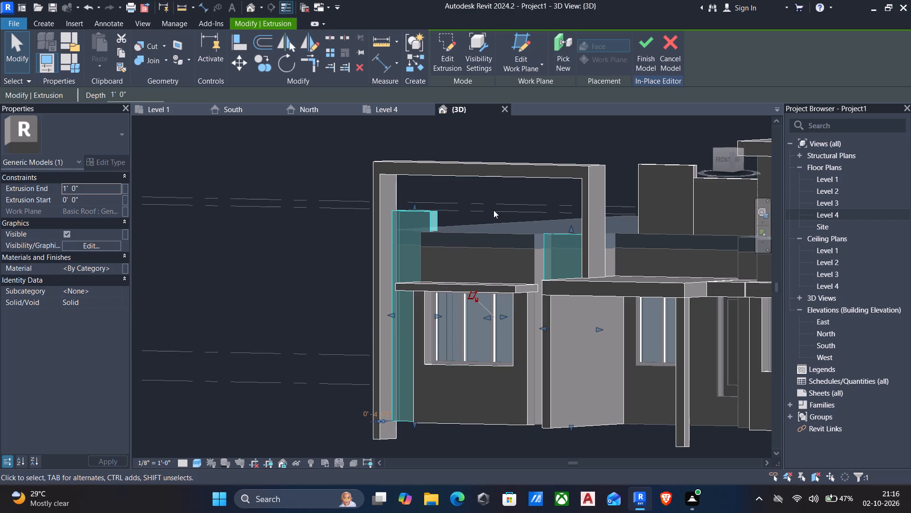
Align the tops of both wall panels with the underside of the frame's top beam, and finish the in-place model.
key("a")
key("l")
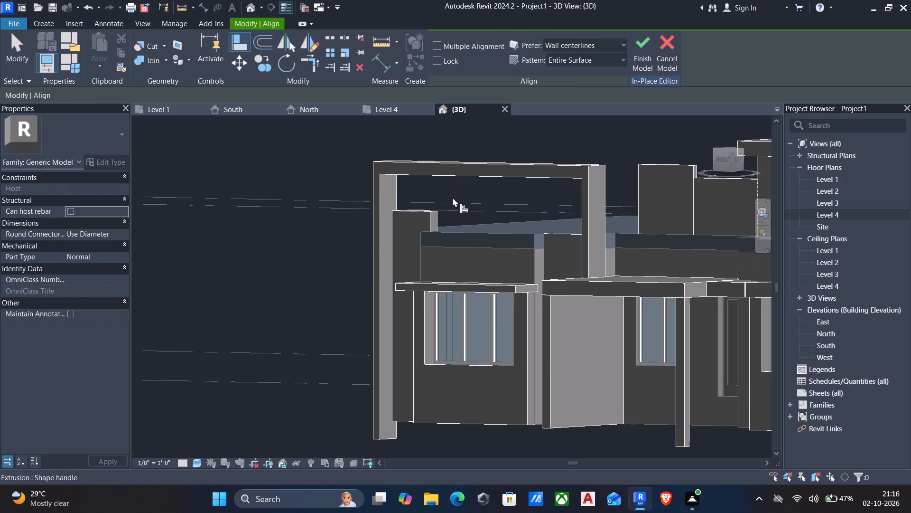
middle_click_drag(456, 211, 462, 168, "shift")
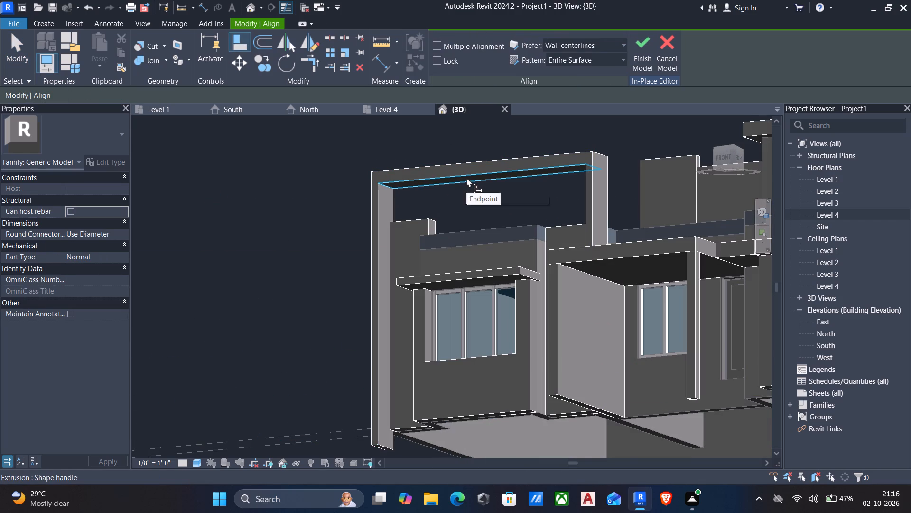
left_click(466, 178)
middle_click_drag(487, 237, 455, 366, "shift")
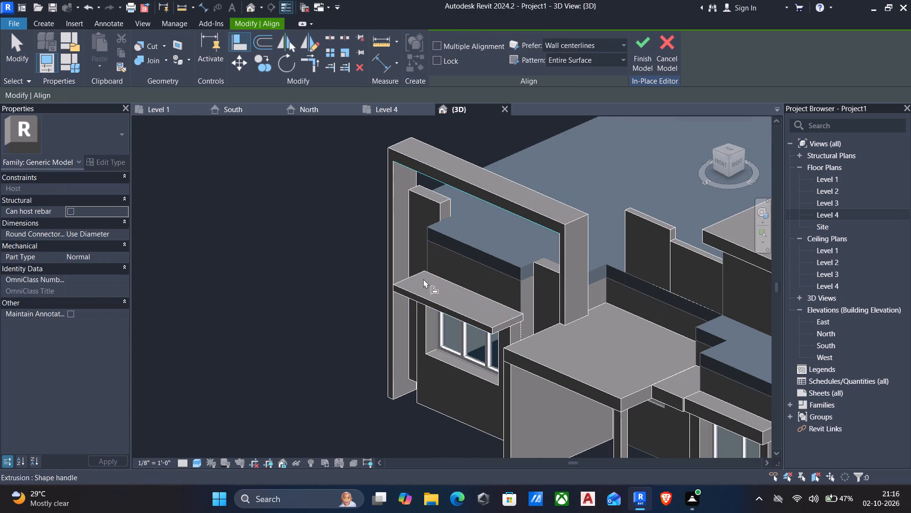
left_click(441, 199, "ctrl")
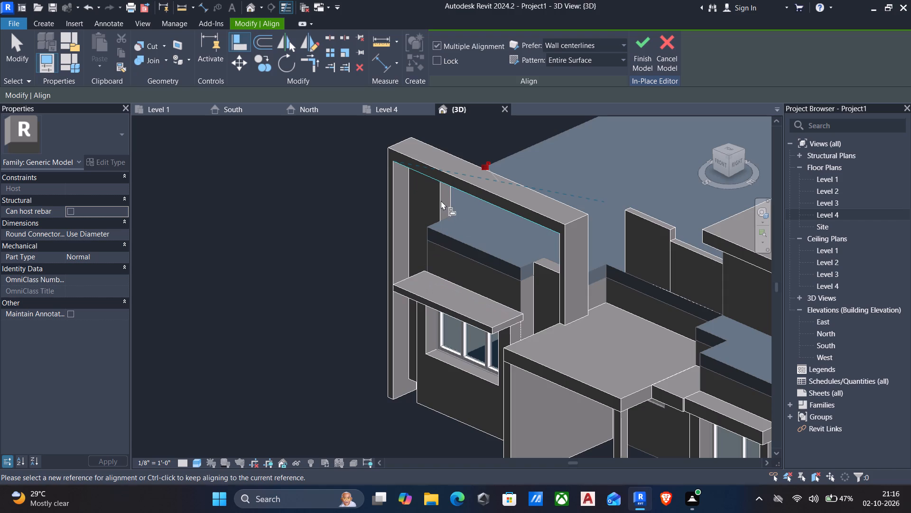
middle_click_drag(481, 250, 524, 275, "ctrl")
scroll(524, 266, "down", 1, "ctrl")
middle_click_drag(523, 268, 523, 269, "ctrl+shift")
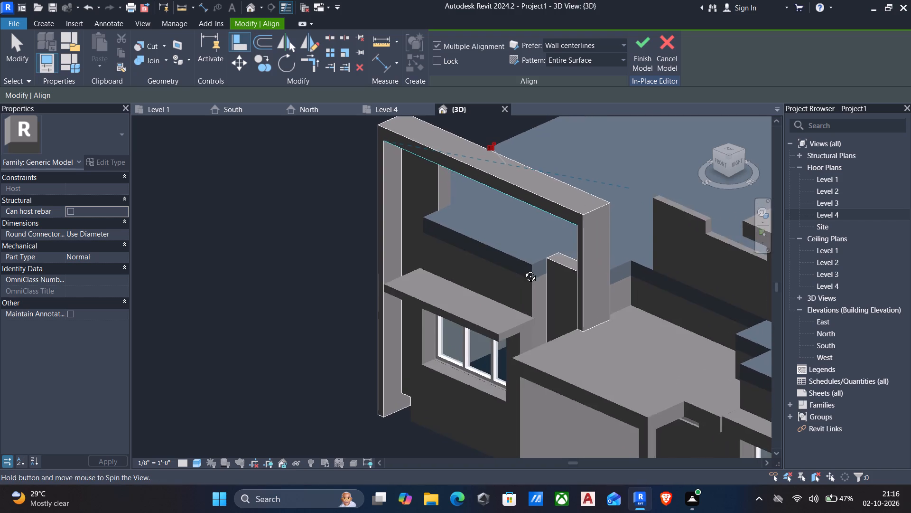
middle_click_drag(523, 269, 575, 285, "ctrl+shift")
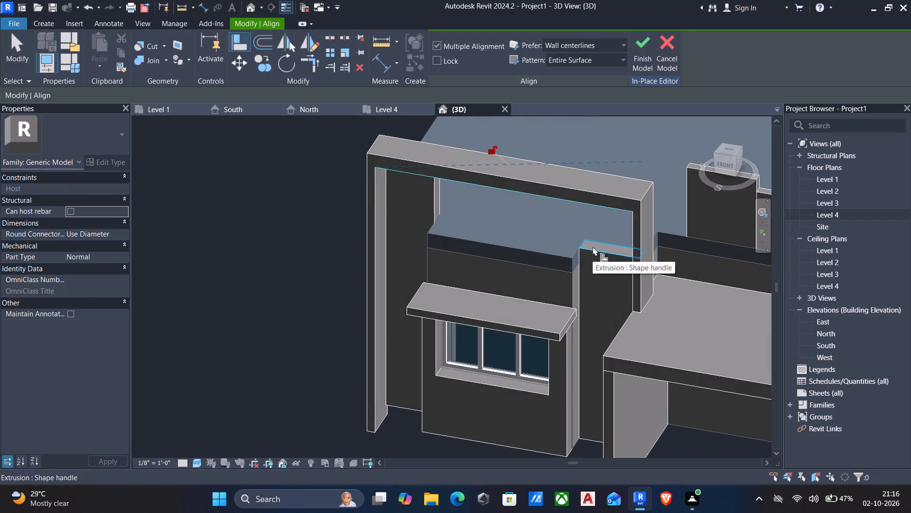
left_click(592, 247, "ctrl")
key("Escape")
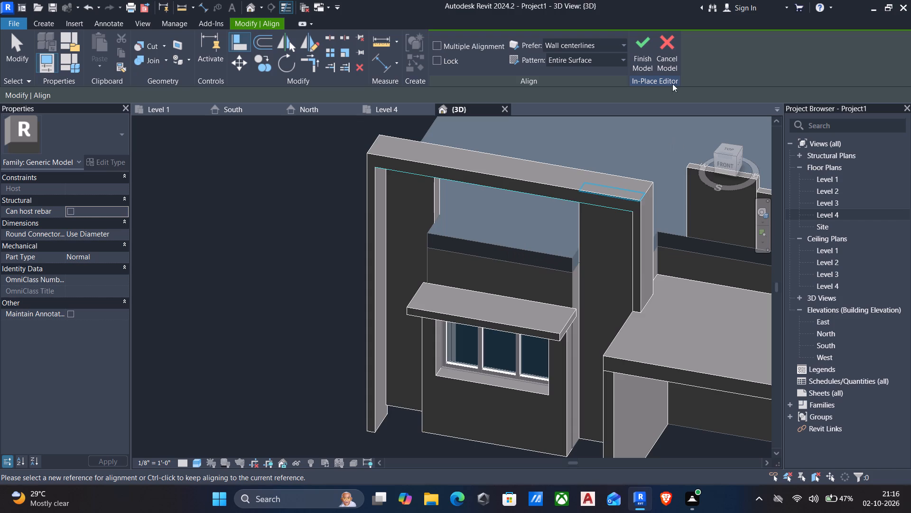
left_click(638, 47)
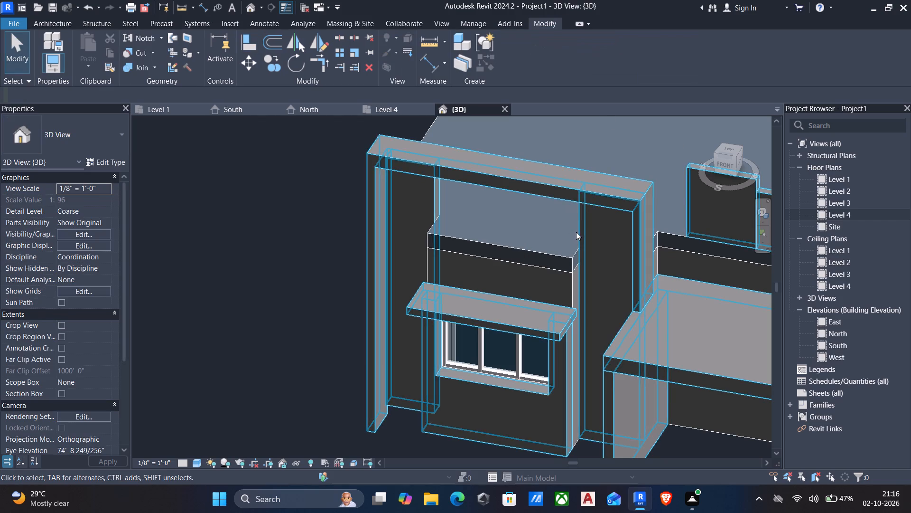
Reopen the facade model in place, nudge the two-panel extrusion down three increments, and finish the model.
left_click(579, 231)
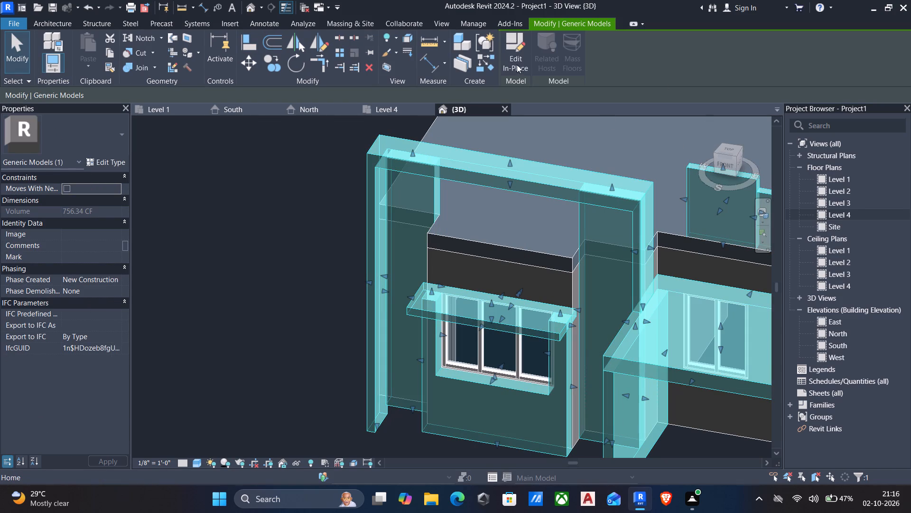
left_click(518, 64)
left_click(582, 284)
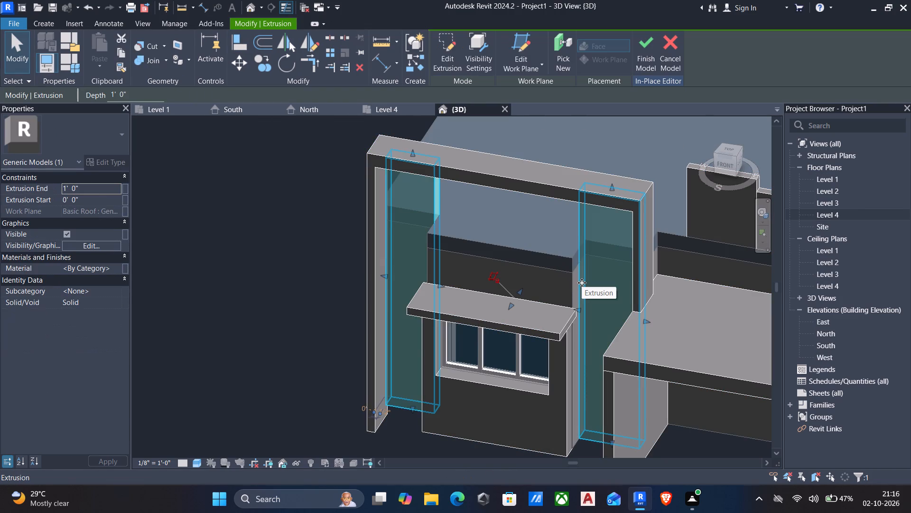
key("Down")
key("Down")
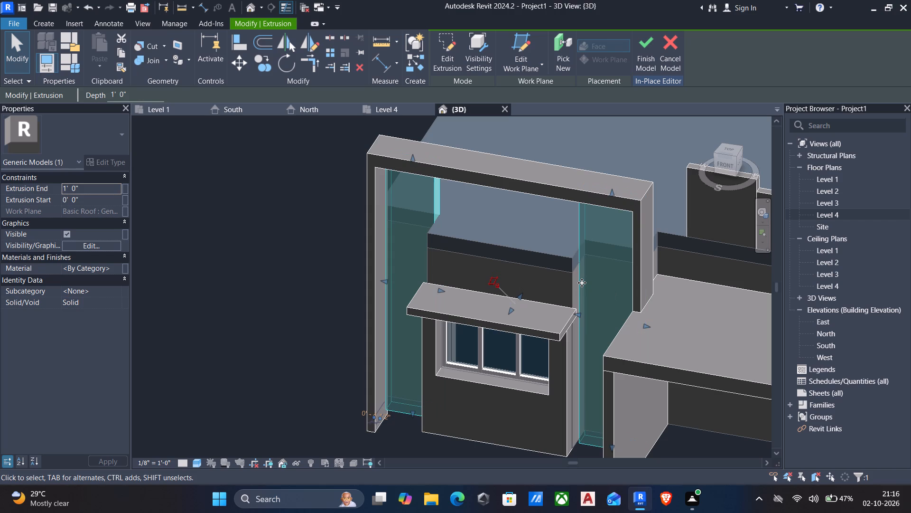
key("Down")
middle_click_drag(574, 286, 438, 297, "shift")
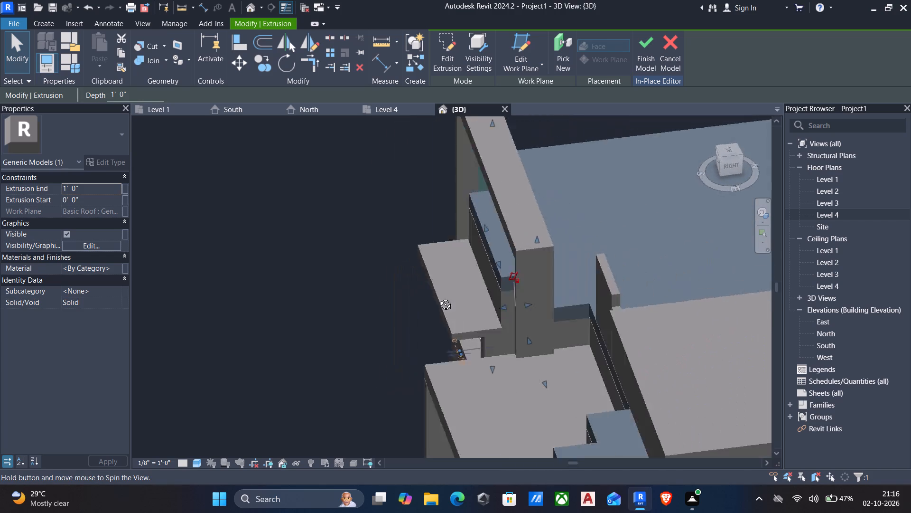
middle_click_drag(438, 297, 428, 250, "shift")
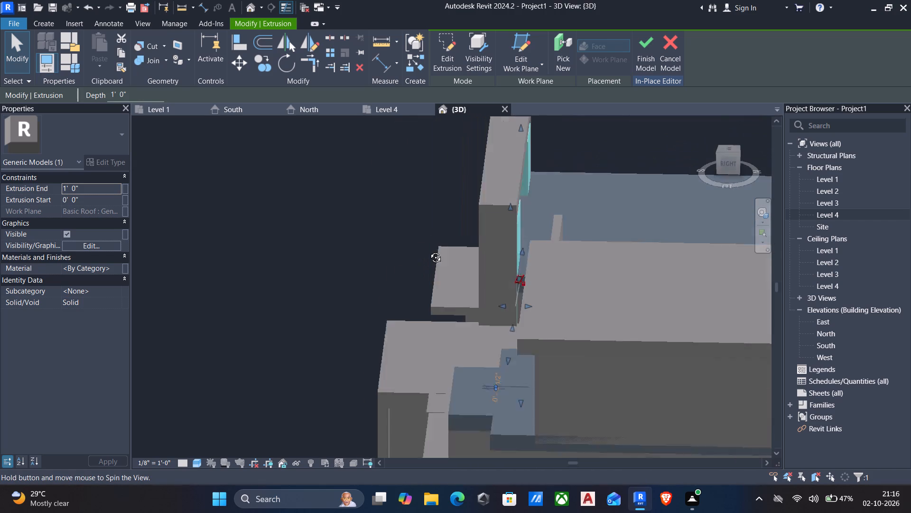
middle_click_drag(428, 250, 435, 241, "shift")
key("Escape")
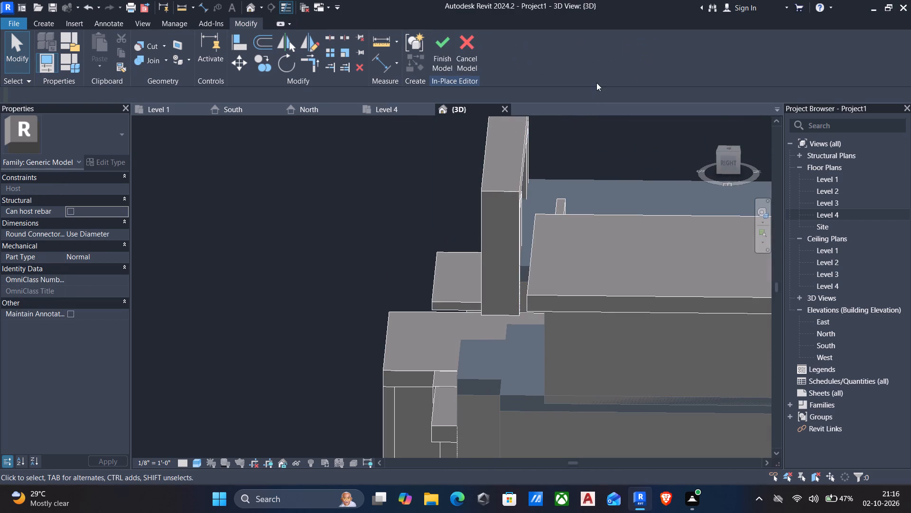
left_click(451, 49)
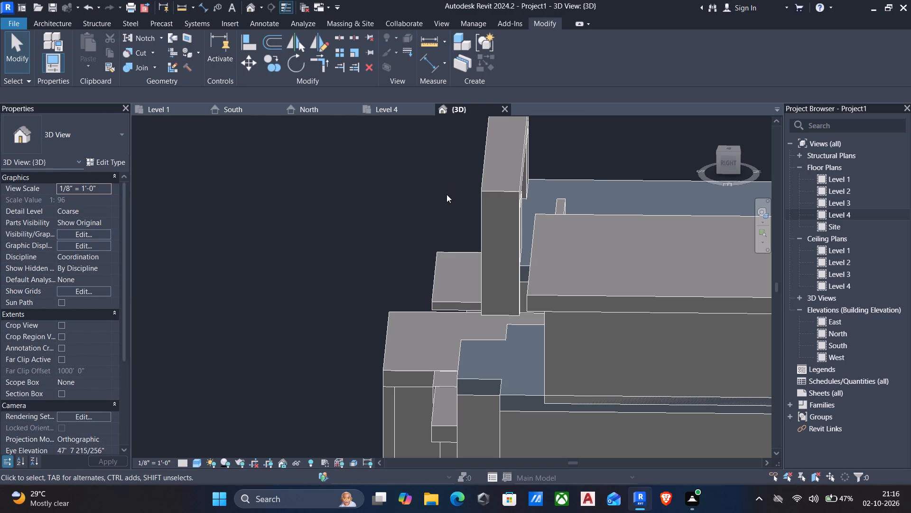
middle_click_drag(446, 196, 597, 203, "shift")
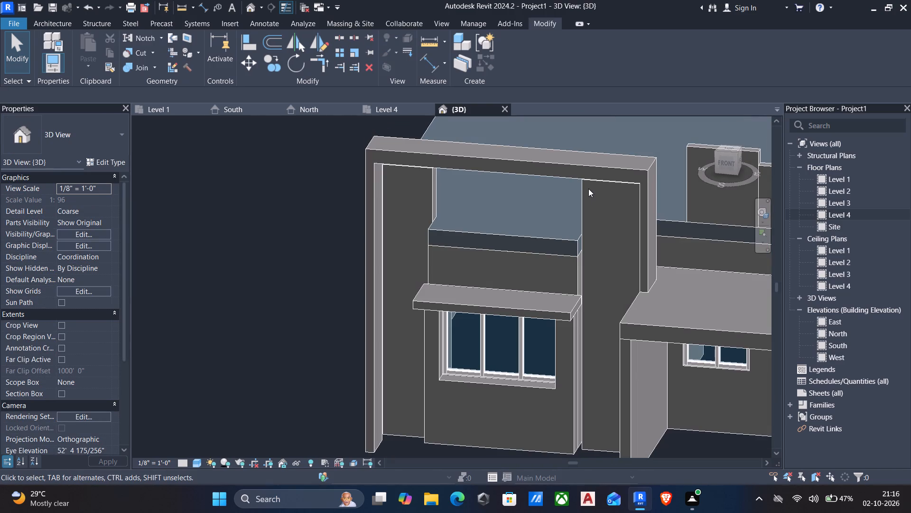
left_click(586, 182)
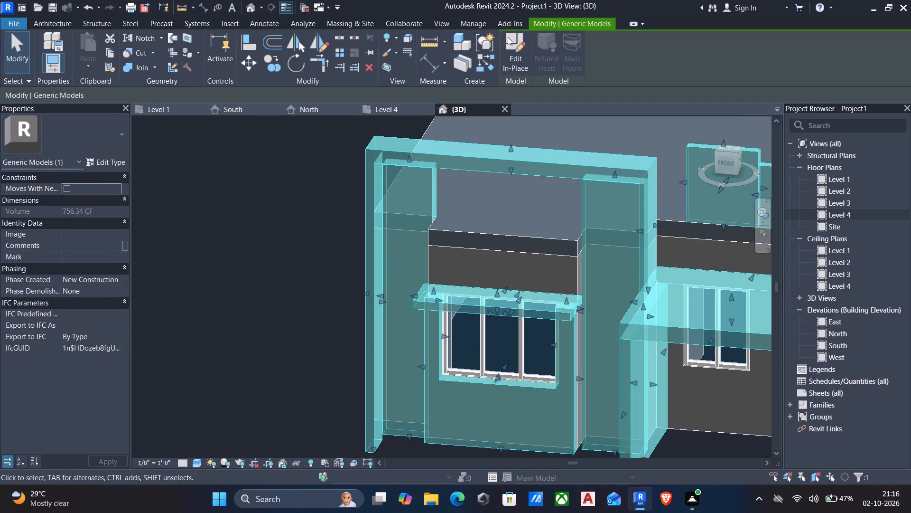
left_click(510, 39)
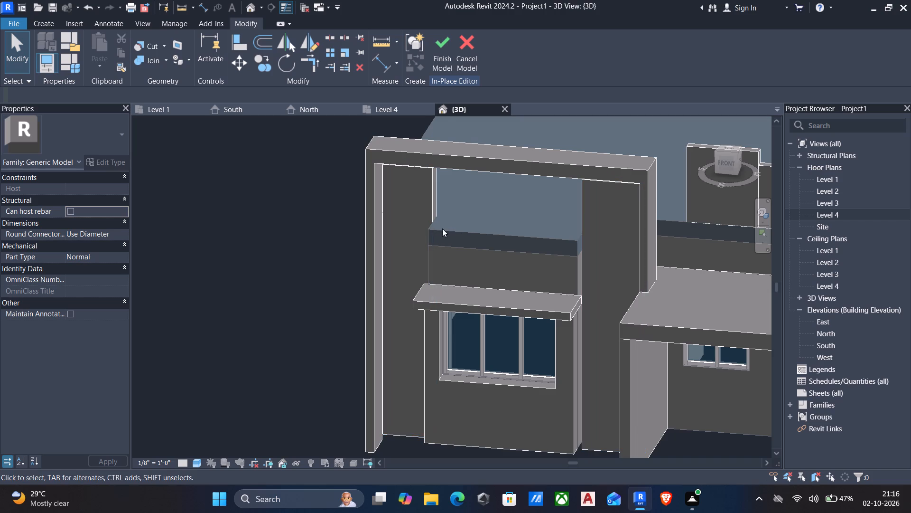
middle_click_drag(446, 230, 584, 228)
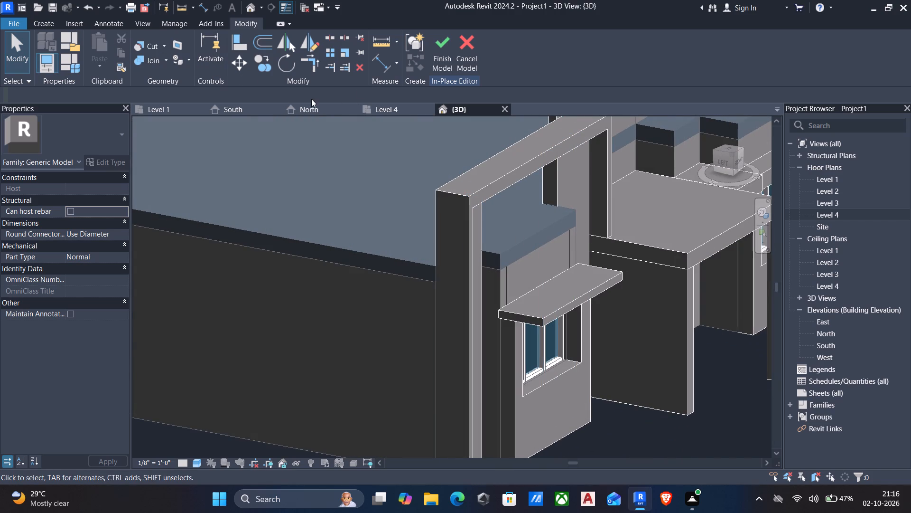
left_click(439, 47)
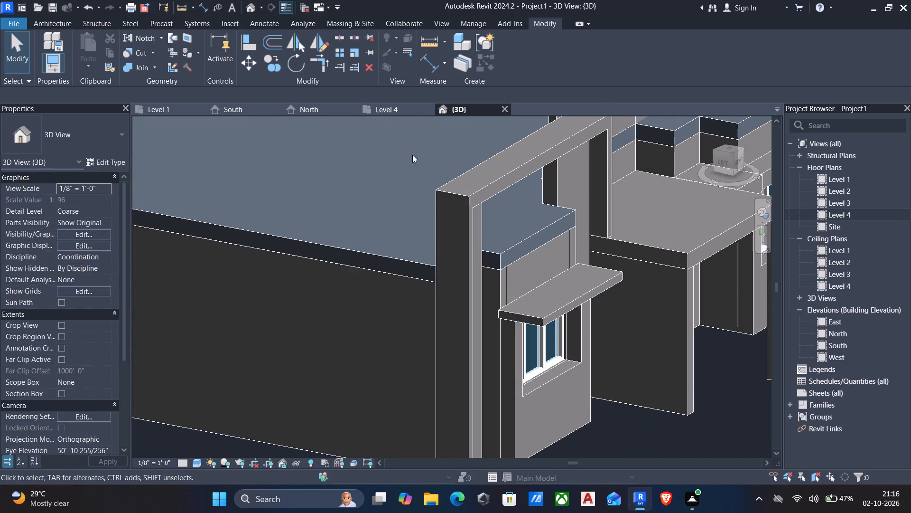
Align the front face of the two-panel extrusion with the roof's front edge face inside the raised window frame.
type("al")
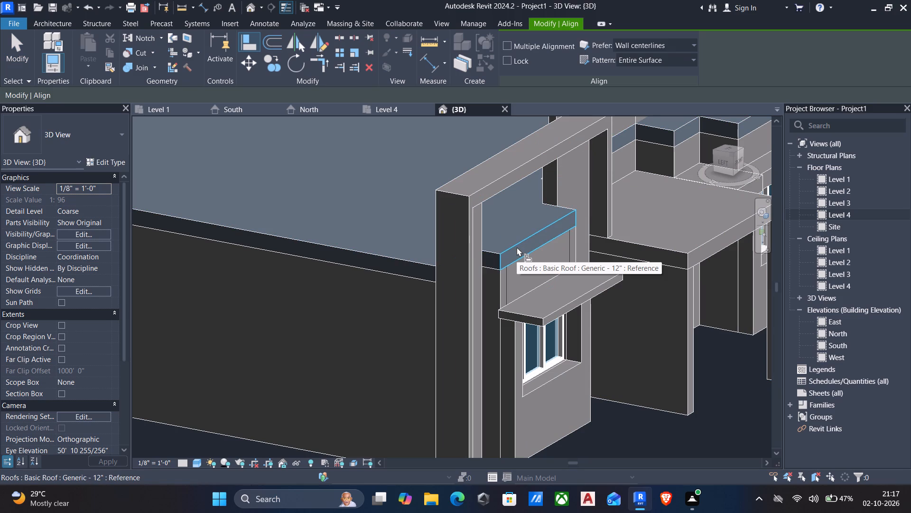
left_click(517, 247)
middle_click_drag(507, 250, 465, 268, "shift")
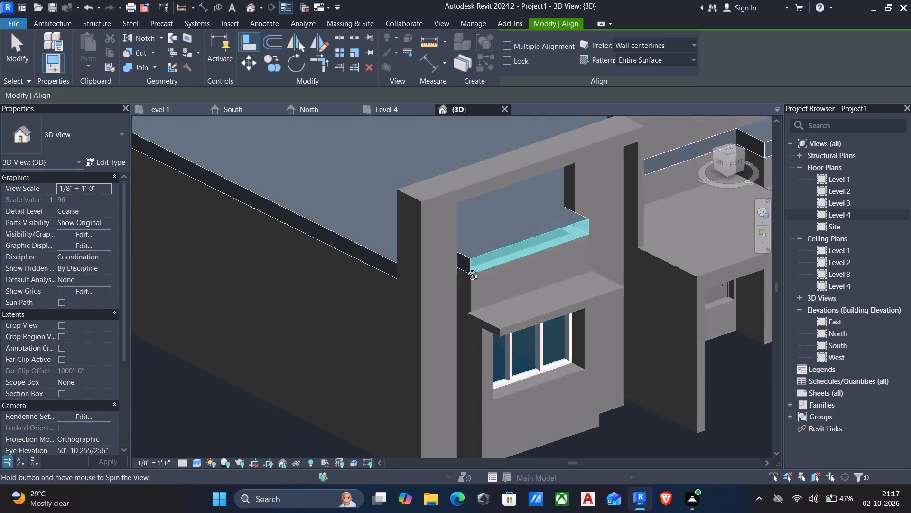
middle_click_drag(465, 268, 465, 268, "shift")
left_click_drag(450, 238, 450, 245)
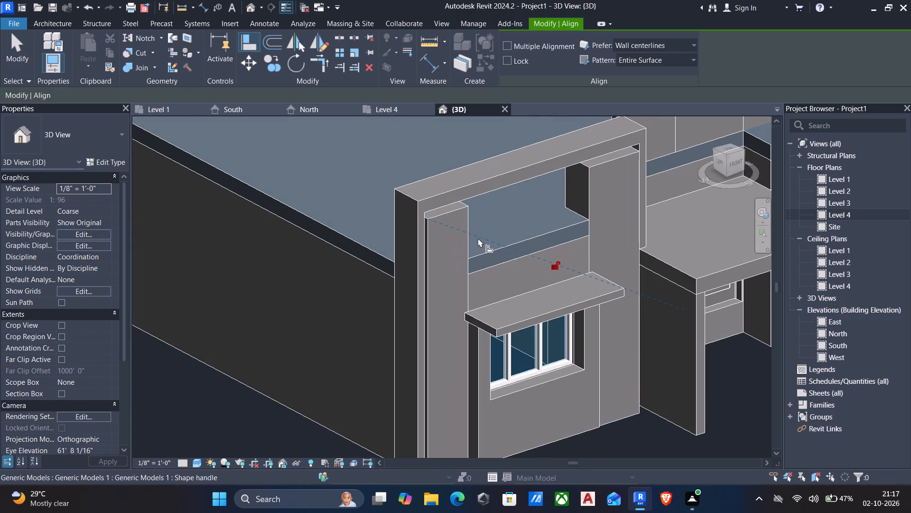
middle_click_drag(485, 240, 536, 241, "shift")
scroll(470, 286, "up", 3)
scroll(518, 287, "up", 1)
middle_click_drag(517, 289, 442, 308, "shift")
scroll(440, 307, "down", 3)
middle_click_drag(442, 307, 432, 308)
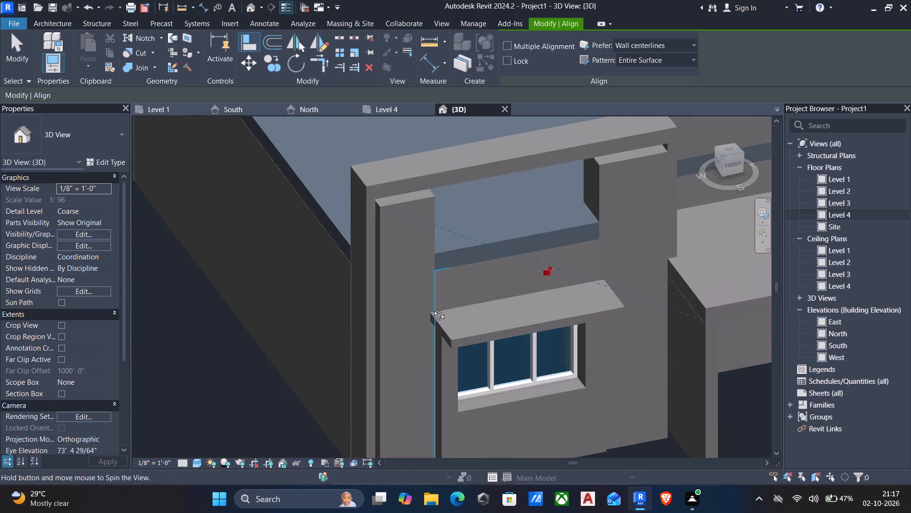
middle_click_drag(432, 308, 400, 253)
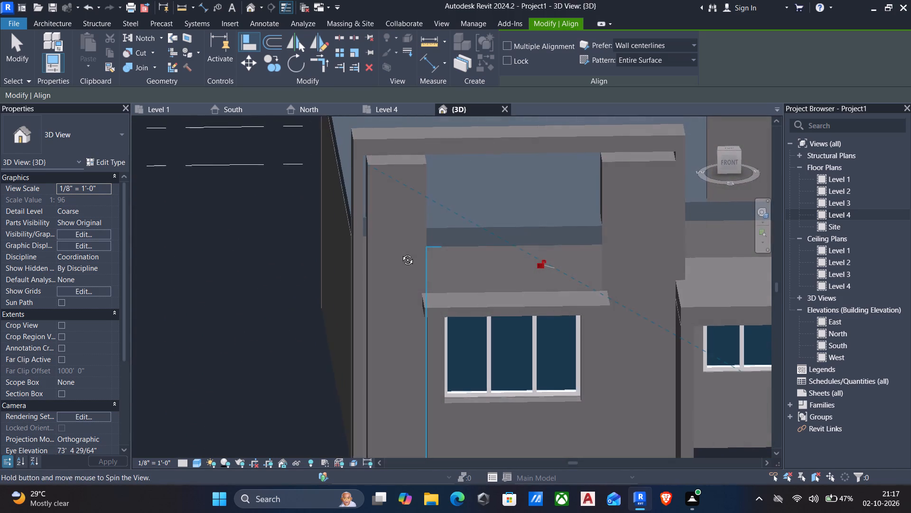
middle_click_drag(400, 253, 391, 252)
key("Escape")
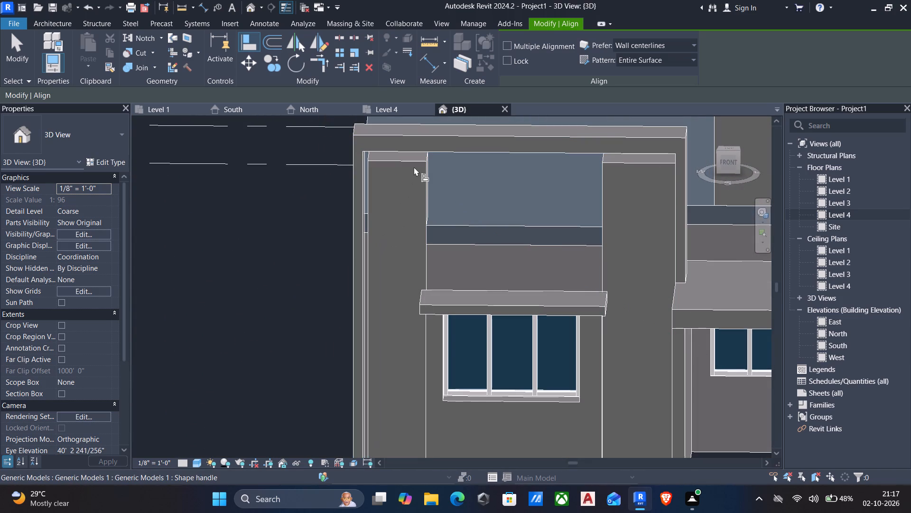
key("Escape")
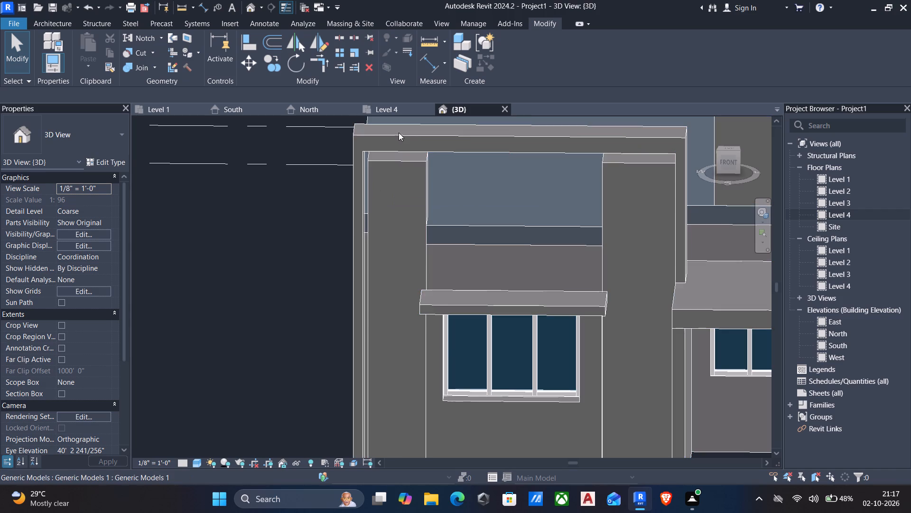
Reopen the facade model in place and align the outer wall panel's outer side with the inner face of the adjoining frame leg.
left_click(399, 133)
left_click(509, 53)
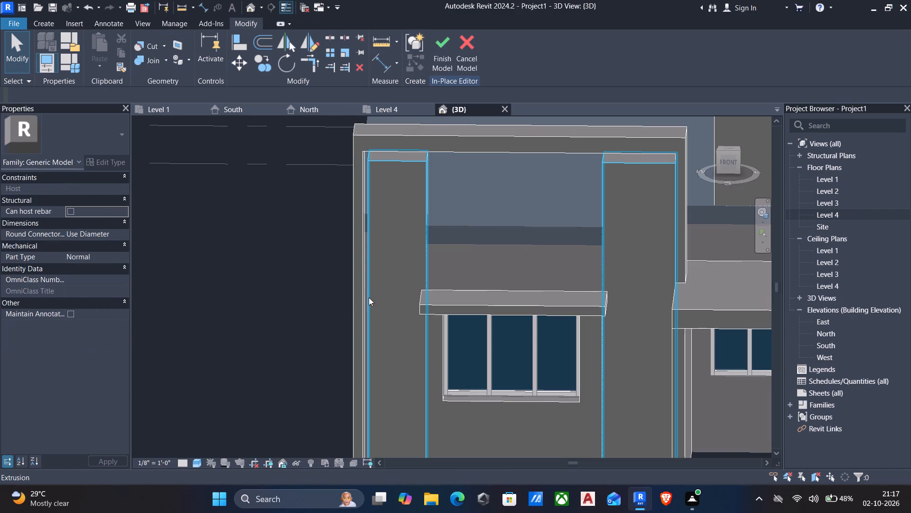
middle_click_drag(369, 299, 379, 293, "shift")
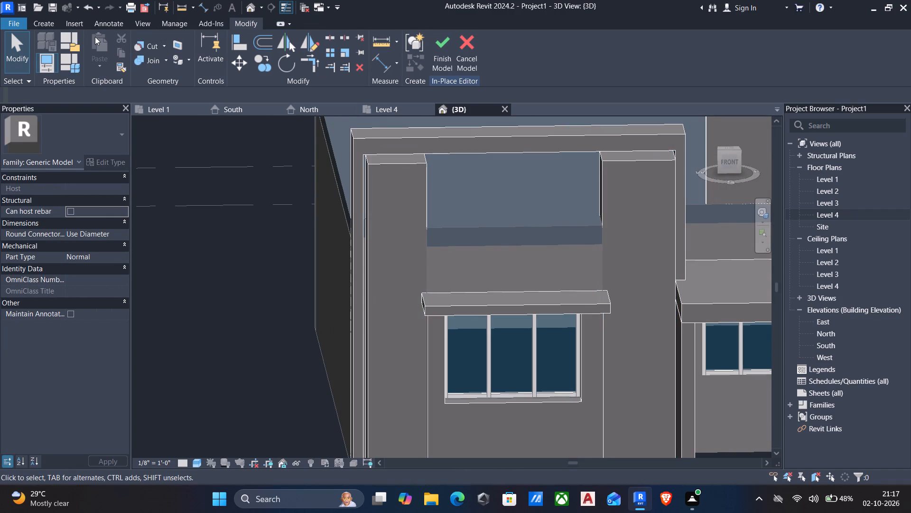
key("a")
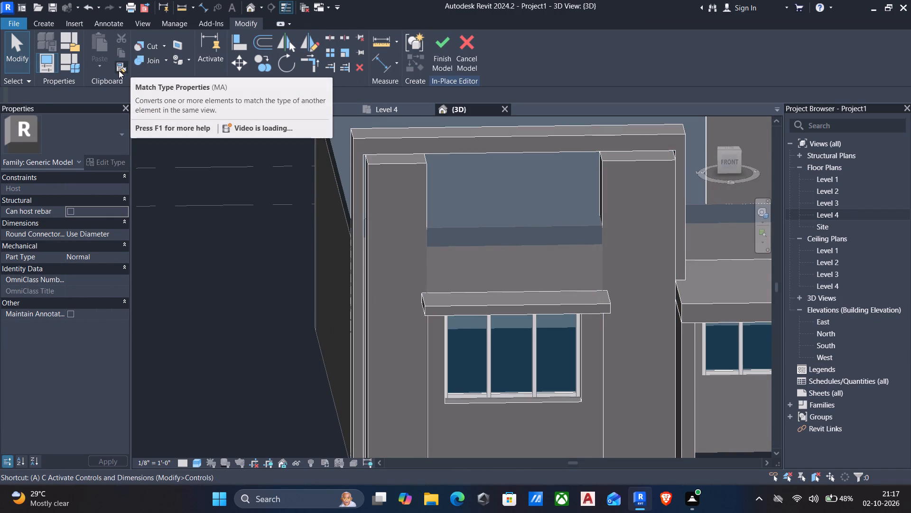
key("l")
middle_click_drag(360, 268, 337, 274, "shift")
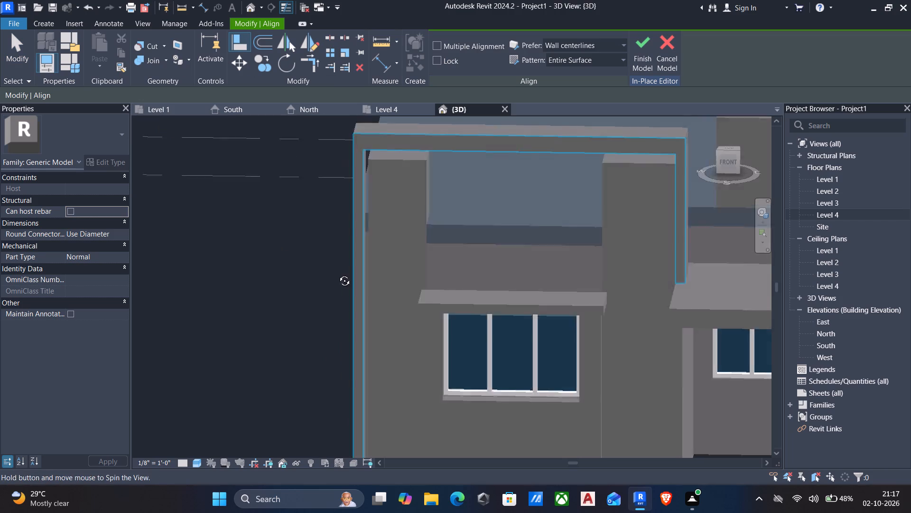
middle_click_drag(337, 274, 329, 276, "shift")
left_click(369, 265)
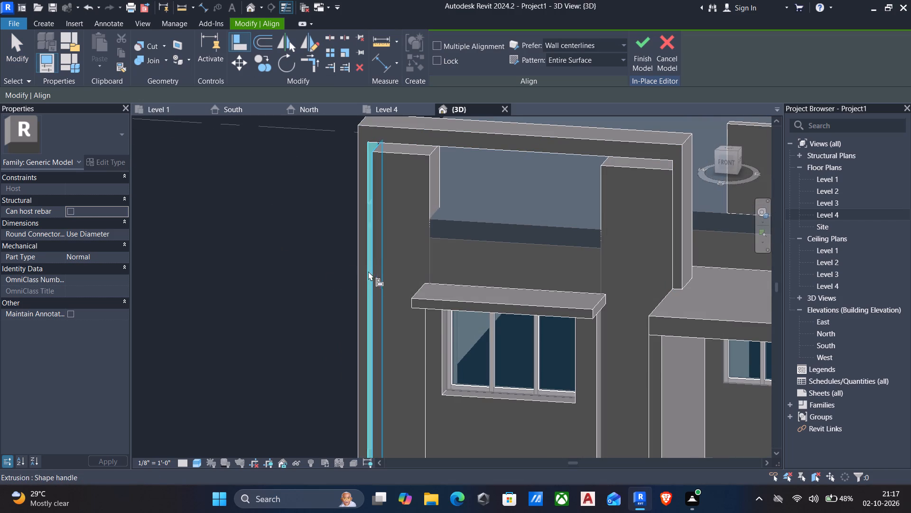
middle_click_drag(365, 288, 442, 288, "shift")
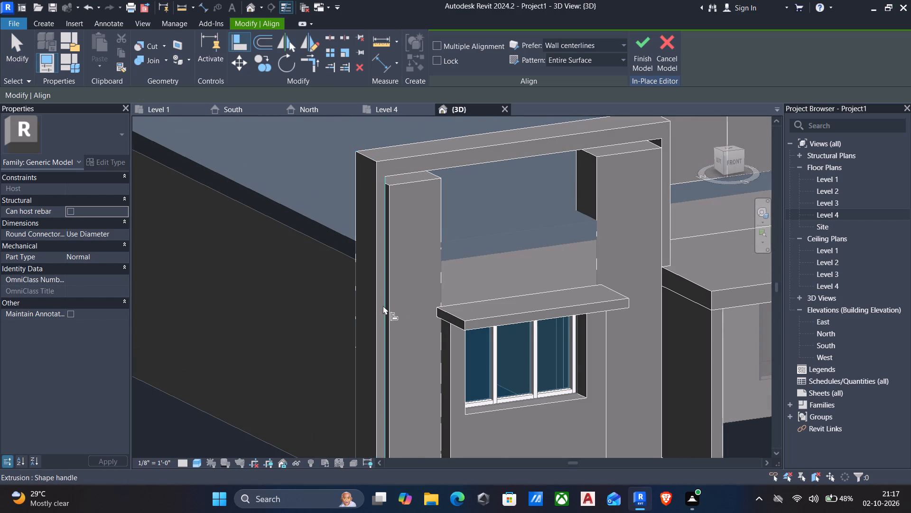
left_click(390, 300)
scroll(428, 306, "down", 3)
middle_click_drag(457, 317, 444, 319, "shift")
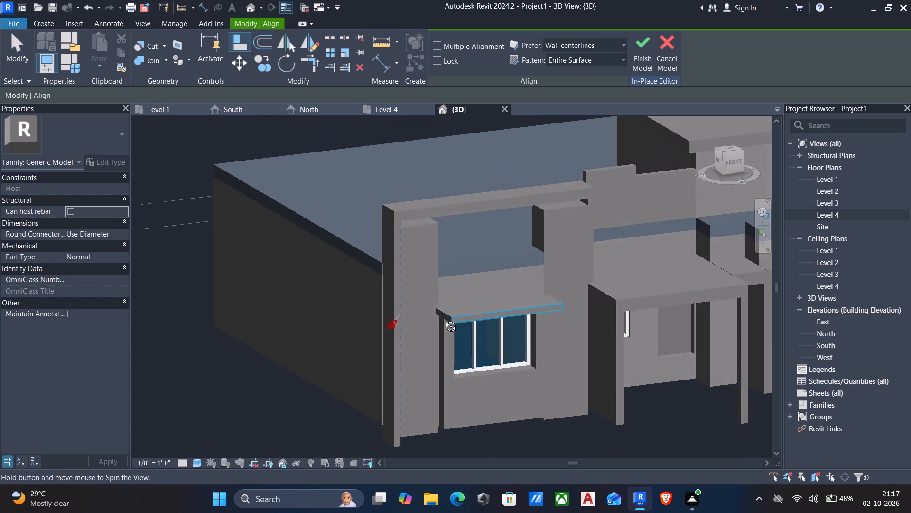
middle_click_drag(444, 319, 397, 315, "shift")
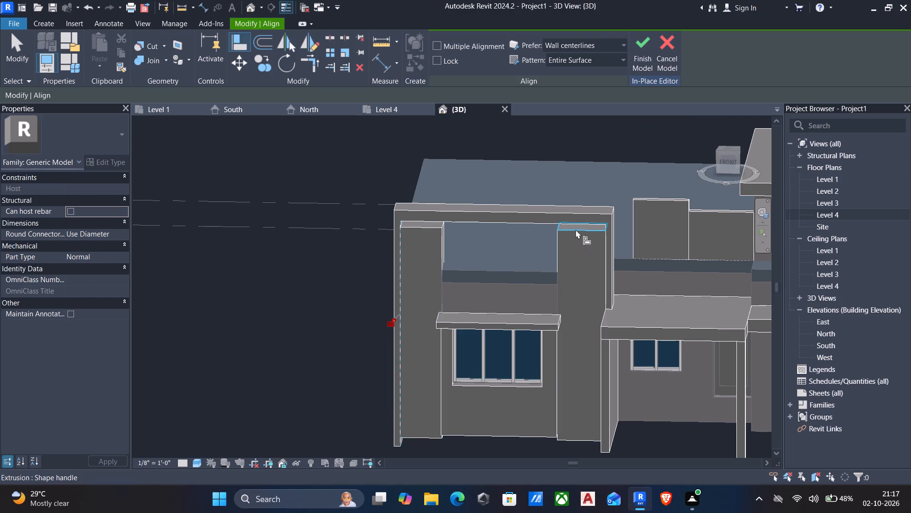
middle_click_drag(541, 263, 544, 204, "shift")
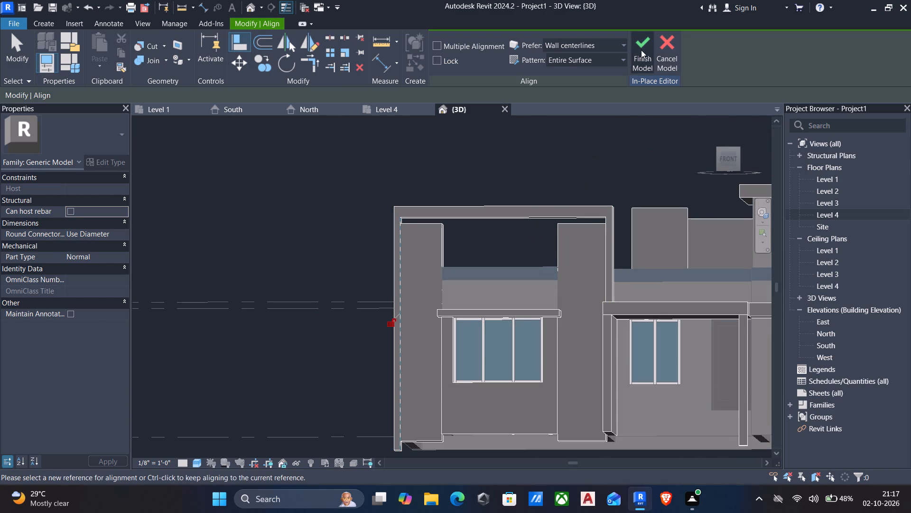
key("Escape")
Align the tops of both wall panels with the underside of the frame's top beam, and finish the in-place model.
type("al")
middle_click_drag(483, 232, 488, 204, "shift")
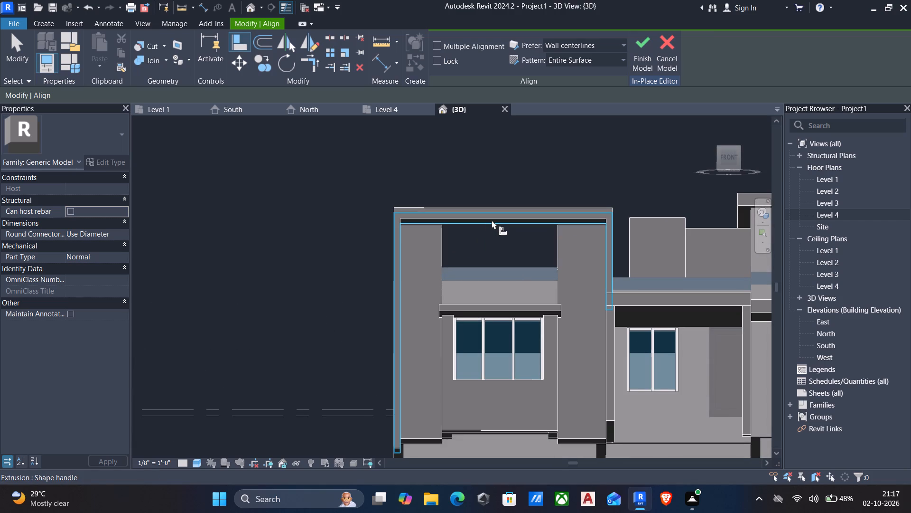
left_click(492, 220)
scroll(493, 255, "down", 2)
middle_click_drag(486, 268, 457, 347, "shift")
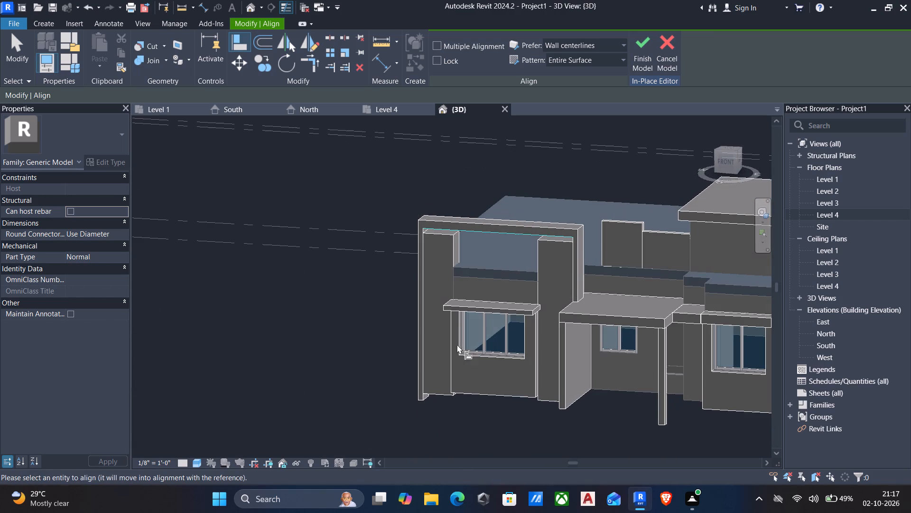
left_click(442, 232, "ctrl")
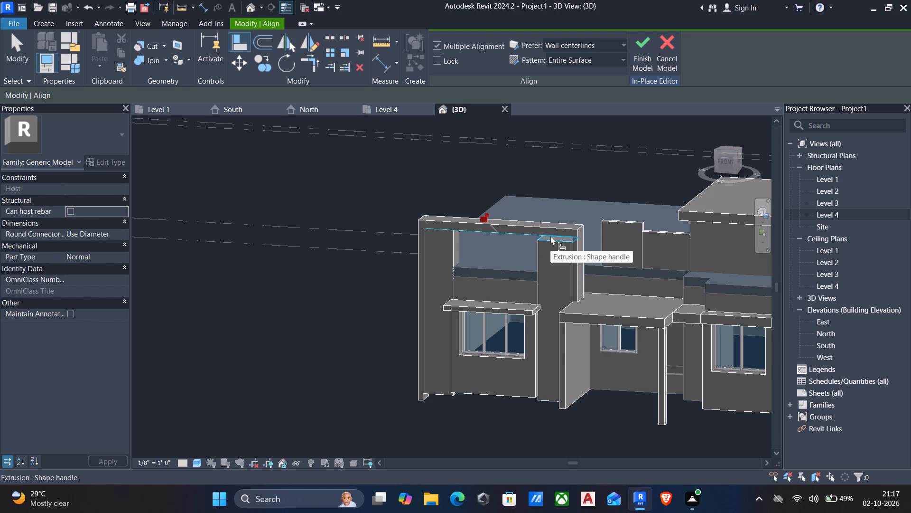
left_click_drag(552, 239, 565, 239, "ctrl")
scroll(528, 253, "down", 2)
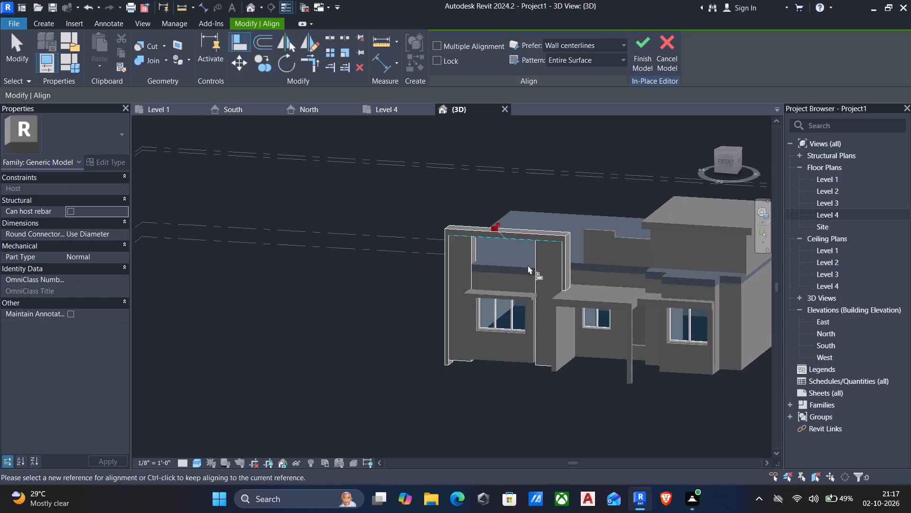
middle_click_drag(528, 265, 557, 255, "shift")
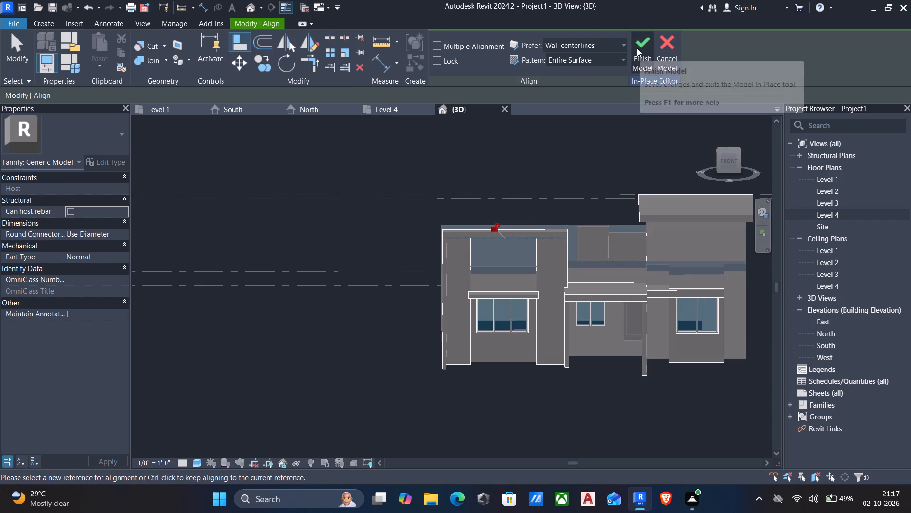
scroll(637, 48, "up", 1)
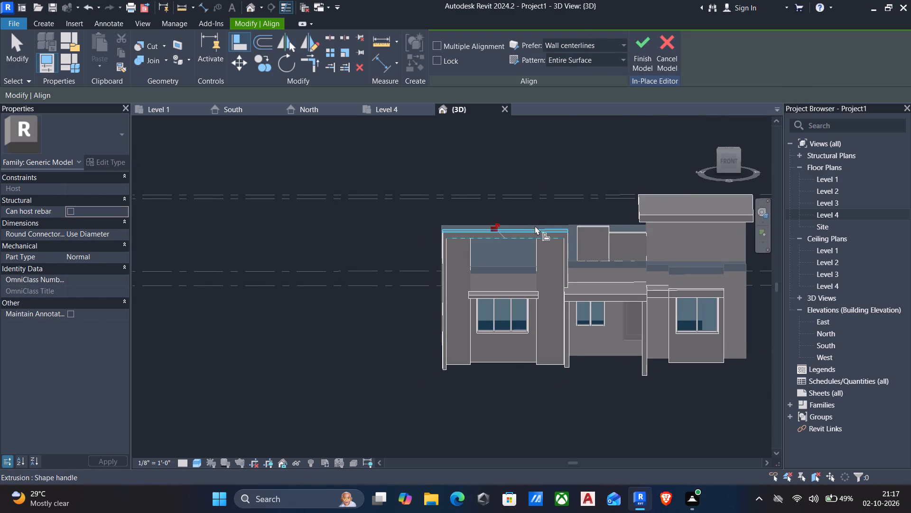
left_click(640, 46)
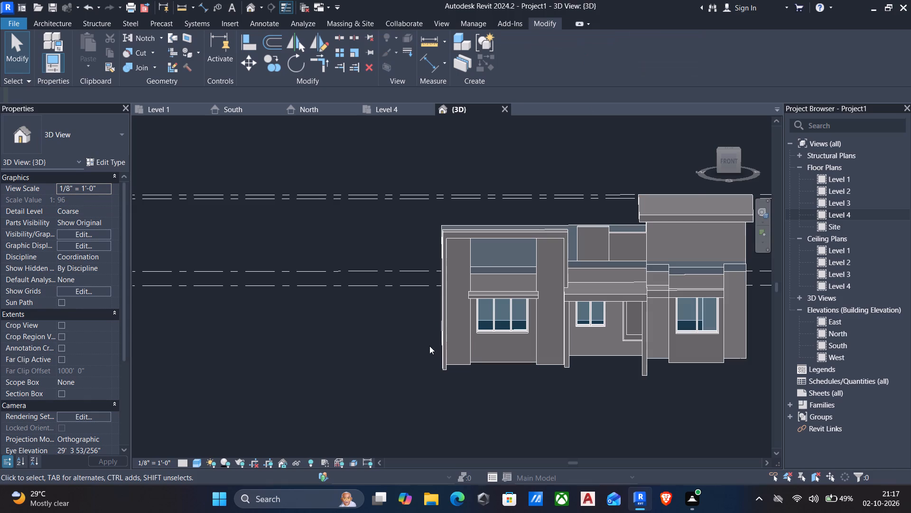
Reopen the facade model in place and start an extrusion with the roof's front edge face, inside the raised frame, as work plane.
middle_click_drag(416, 353, 314, 374, "shift")
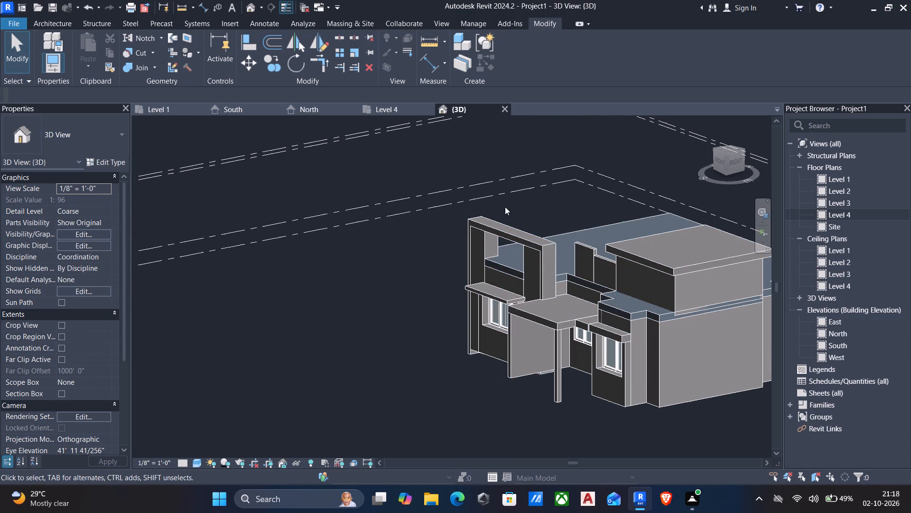
left_click(531, 249)
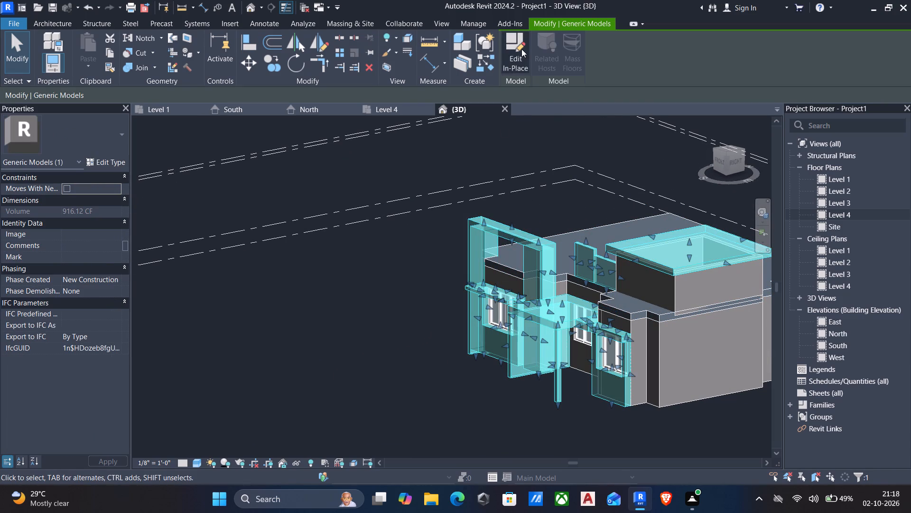
left_click(521, 48)
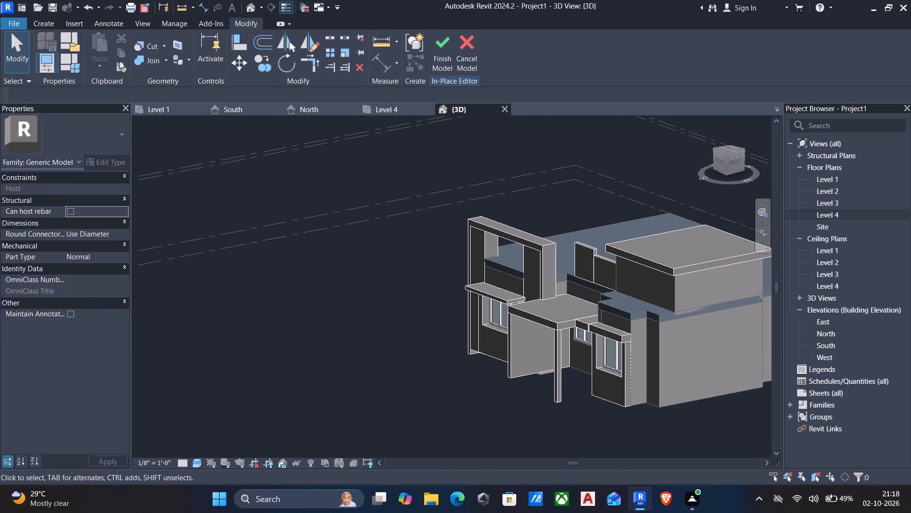
left_click(42, 23)
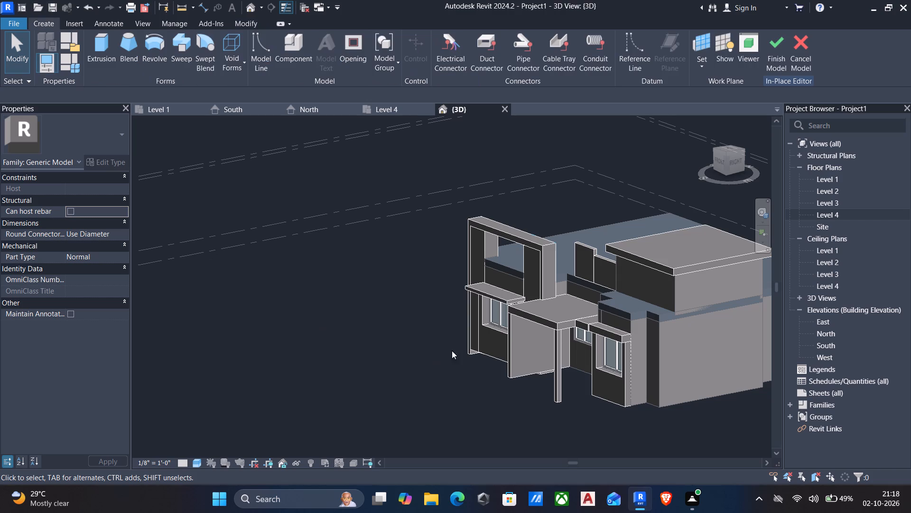
left_click(97, 46)
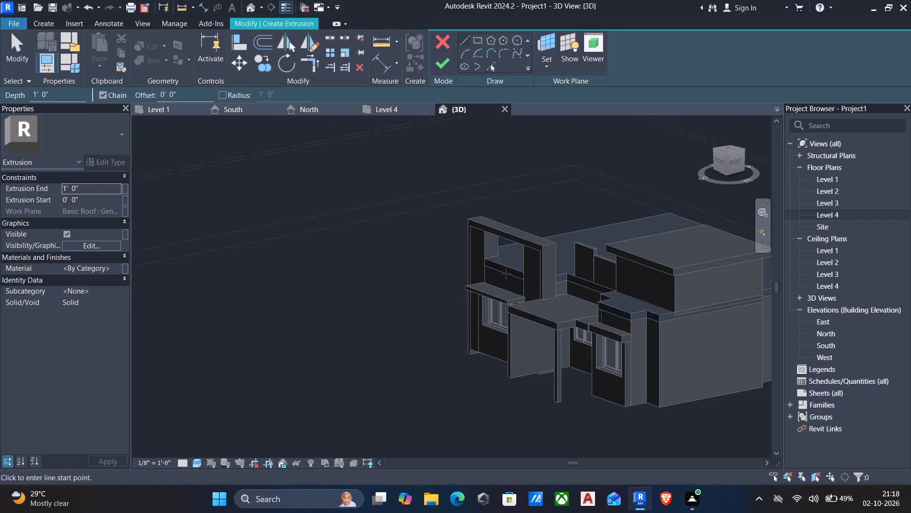
left_click(545, 64)
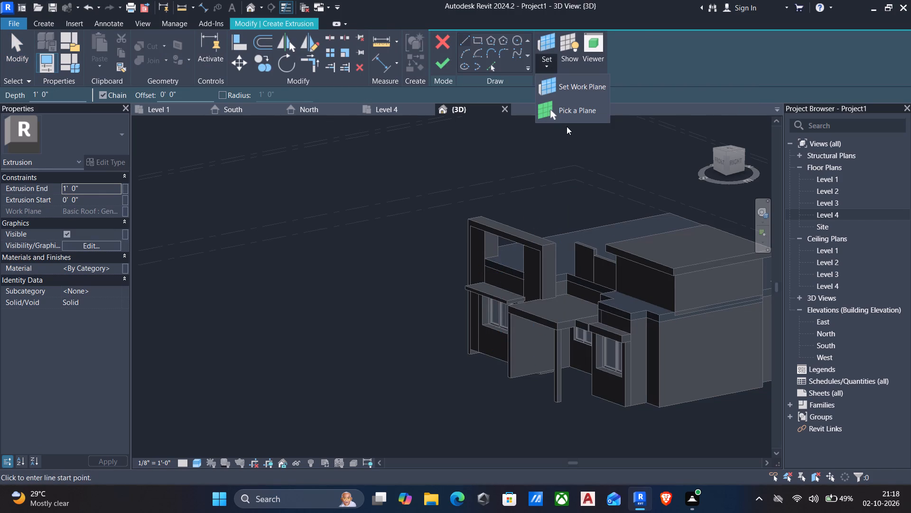
left_click(566, 114)
scroll(481, 266, "up", 4)
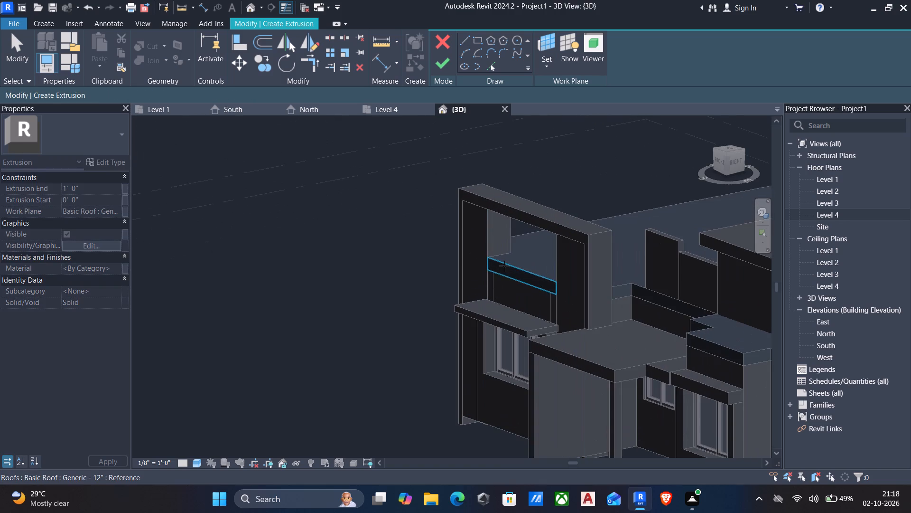
left_click(504, 273)
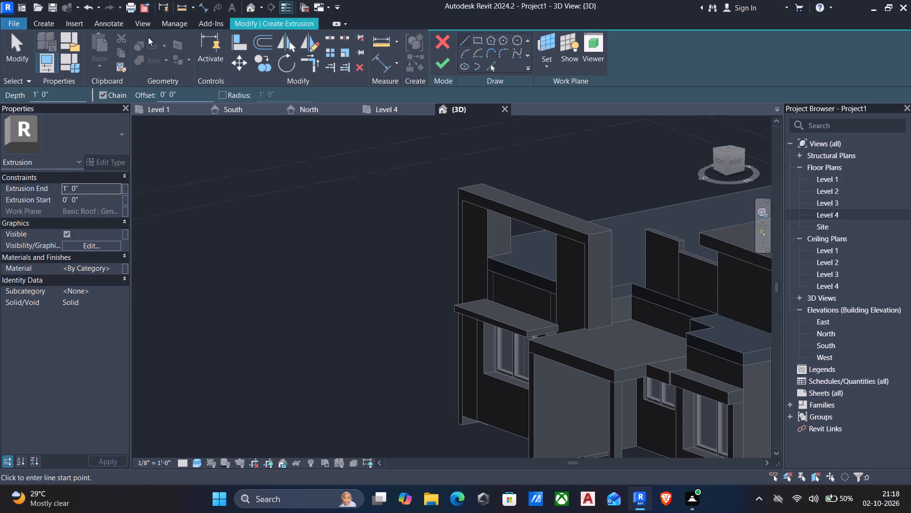
Extrude a rectangle about 9'-0" by 3'-5" between the wall panels, from roof top edge to canopy, 1'-0" deep, and finish the in-place model.
left_click(474, 43)
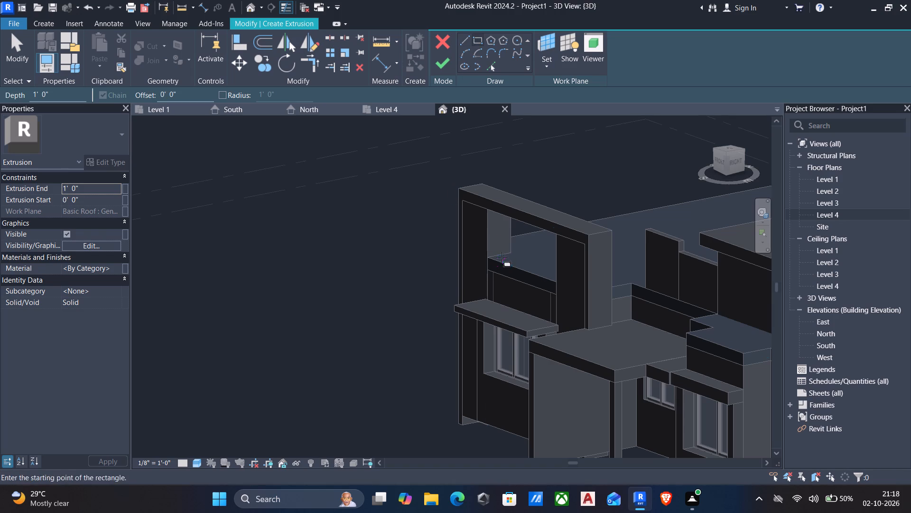
left_click(486, 259)
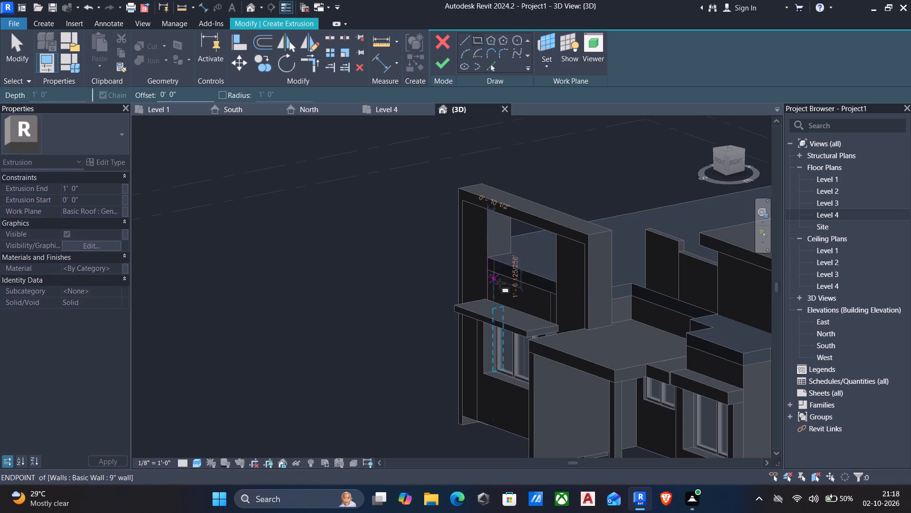
middle_click_drag(529, 309, 548, 314, "shift")
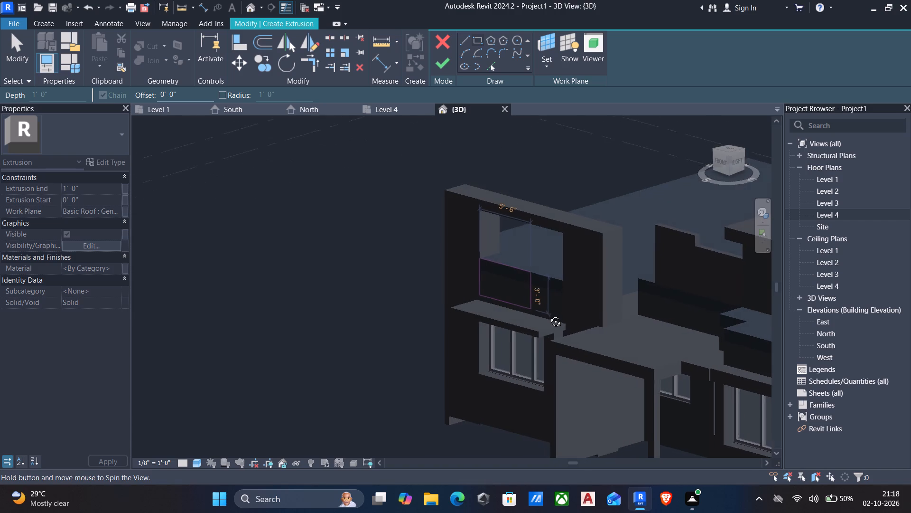
middle_click_drag(548, 314, 556, 320, "shift")
left_click(564, 323)
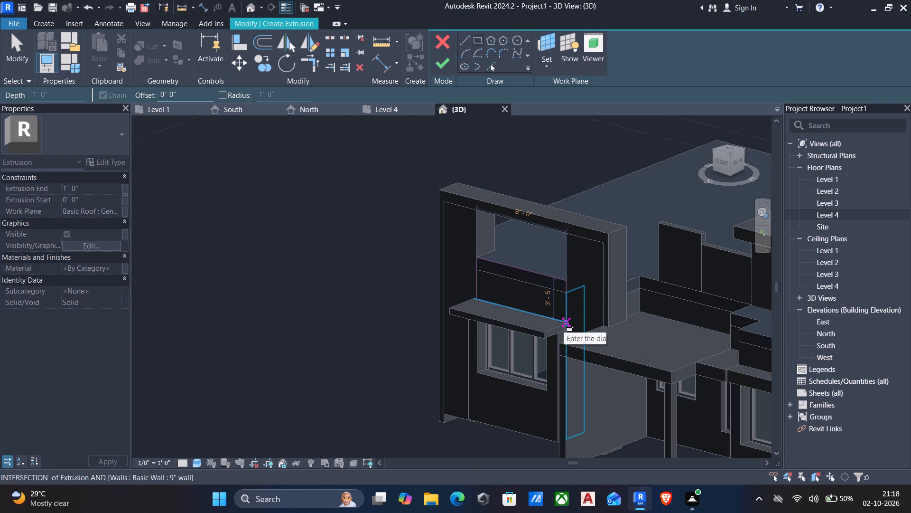
key("Escape")
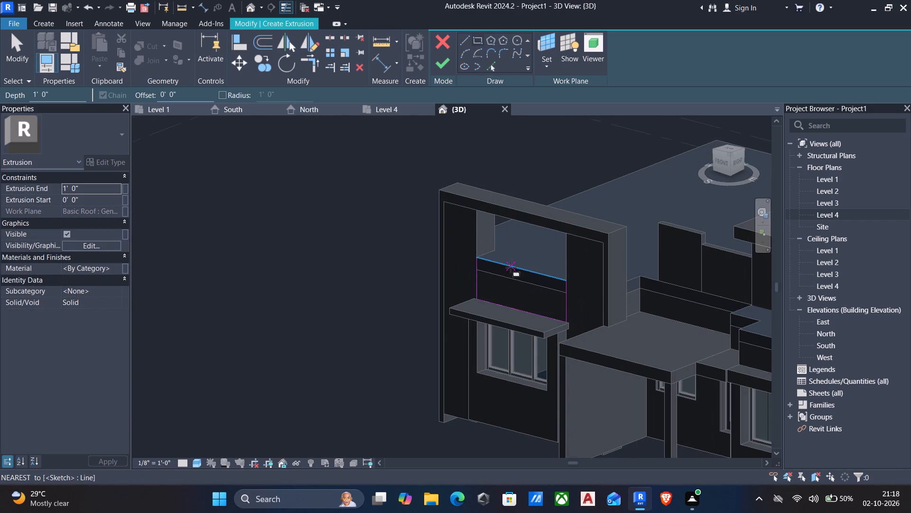
key("Escape")
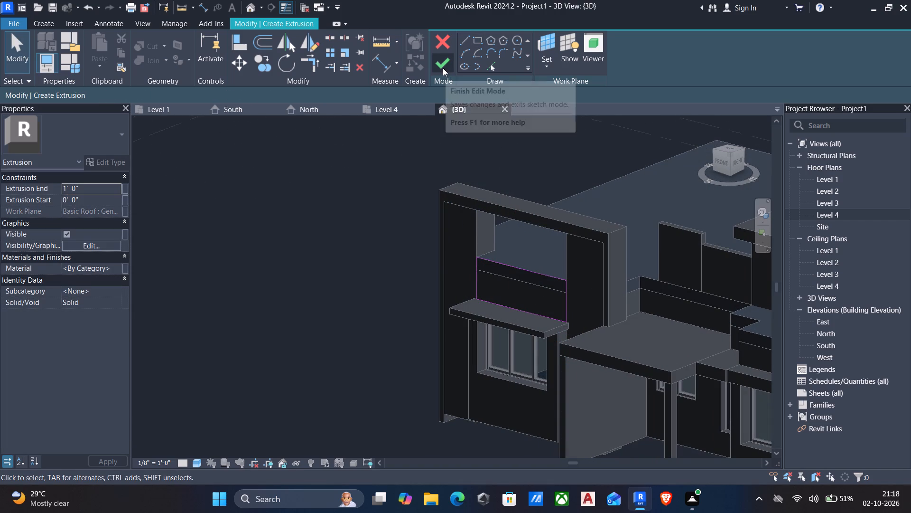
middle_click_drag(431, 139, 394, 163)
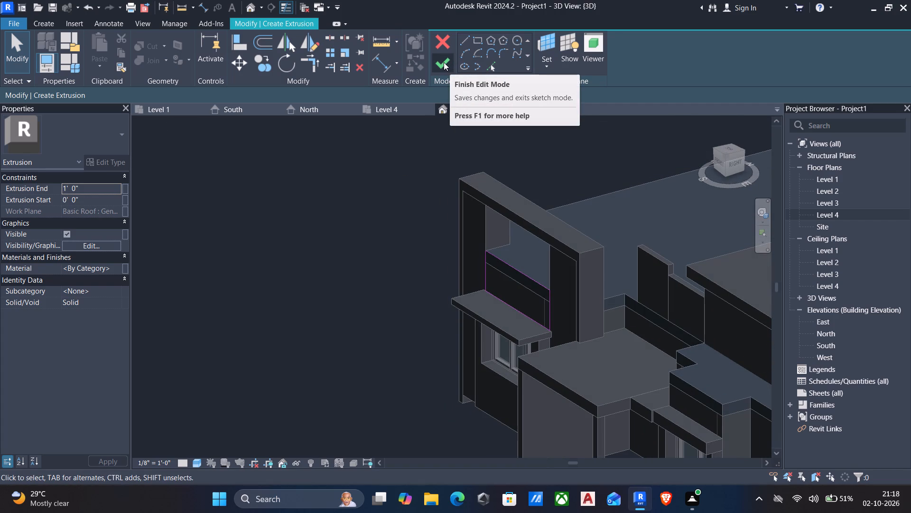
left_click(444, 63)
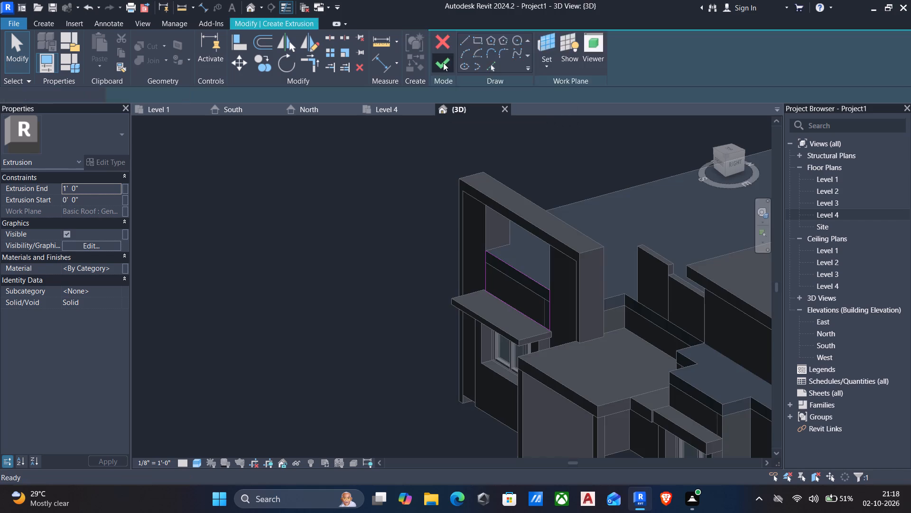
middle_click_drag(431, 219, 559, 236, "shift")
middle_click_drag(560, 285, 576, 285, "shift")
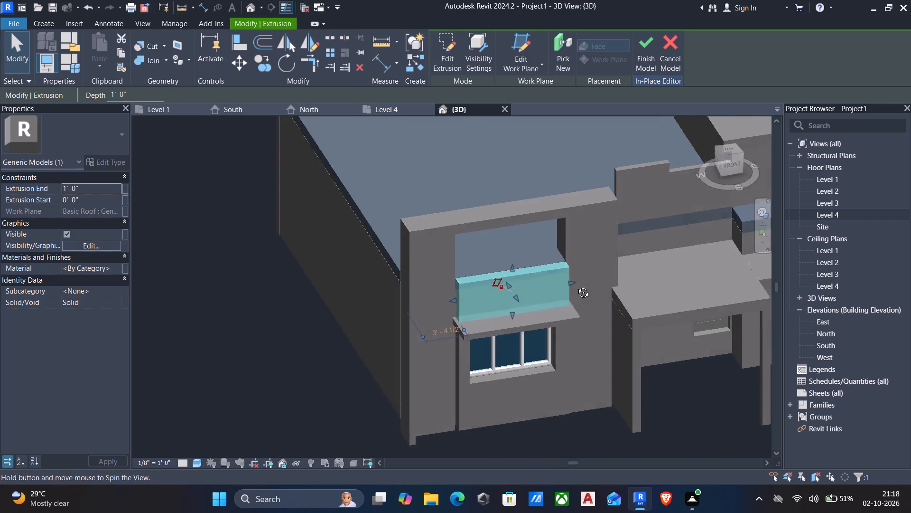
middle_click_drag(576, 285, 586, 285, "shift")
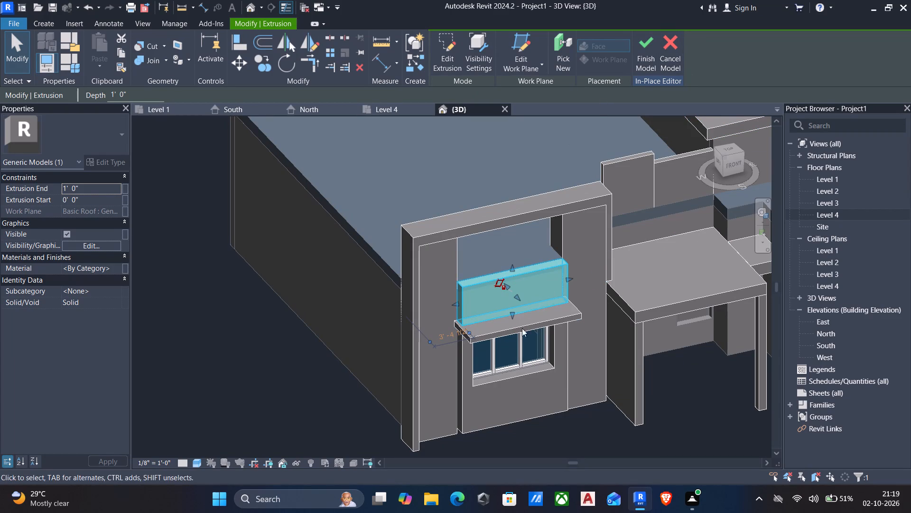
middle_click_drag(523, 337, 563, 330, "ctrl")
middle_click_drag(510, 322, 510, 323, "shift")
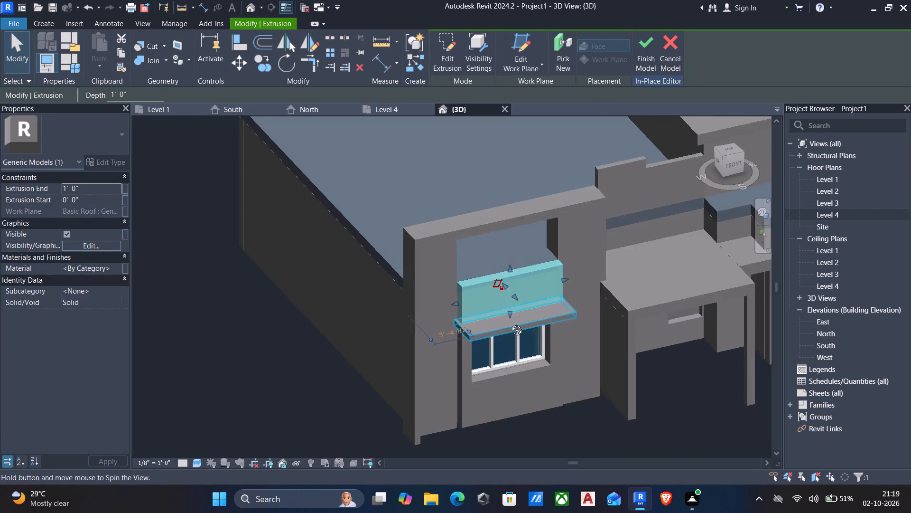
middle_click_drag(510, 323, 512, 216, "shift")
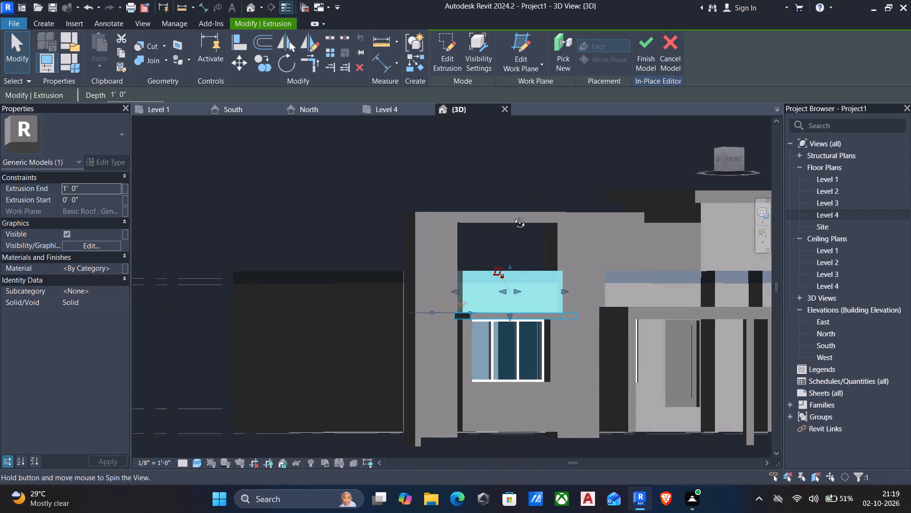
middle_click_drag(512, 216, 545, 156, "shift")
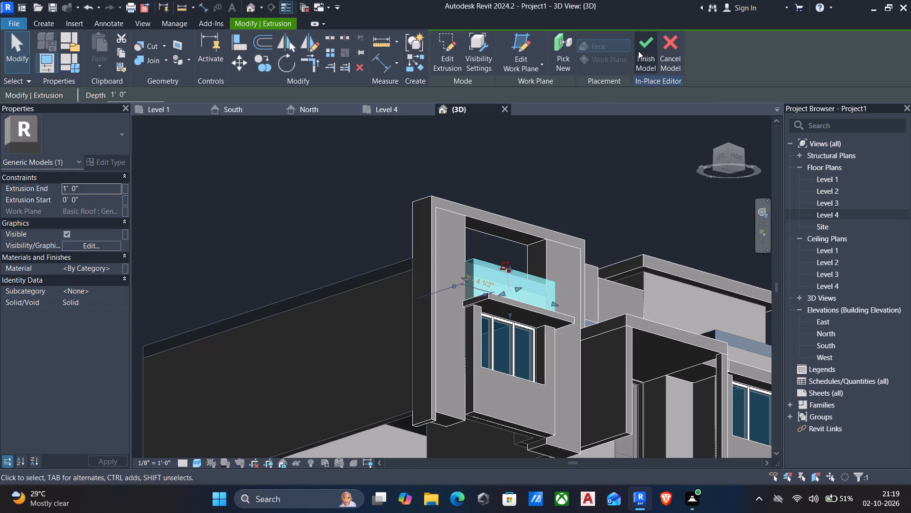
left_click(638, 51)
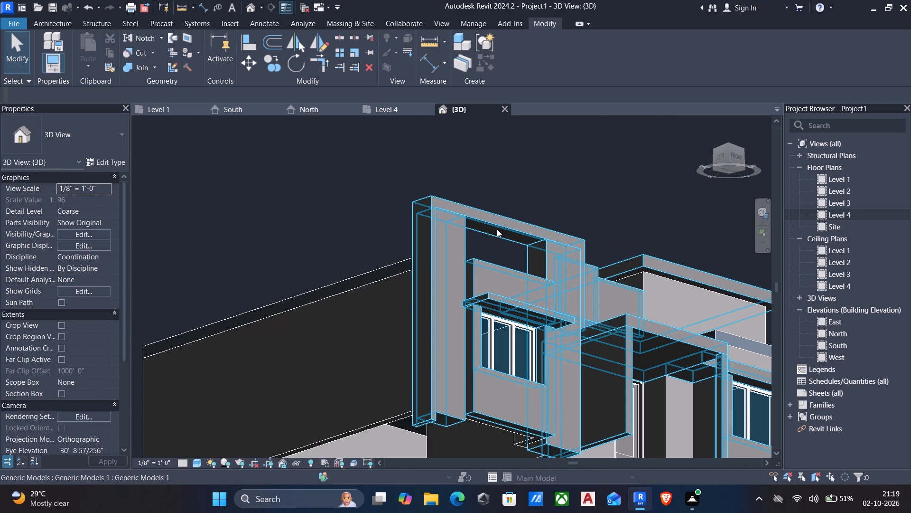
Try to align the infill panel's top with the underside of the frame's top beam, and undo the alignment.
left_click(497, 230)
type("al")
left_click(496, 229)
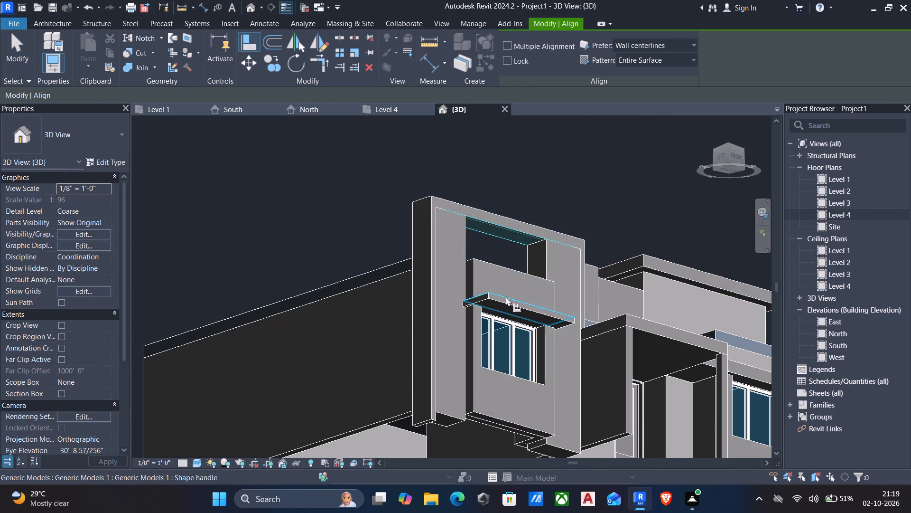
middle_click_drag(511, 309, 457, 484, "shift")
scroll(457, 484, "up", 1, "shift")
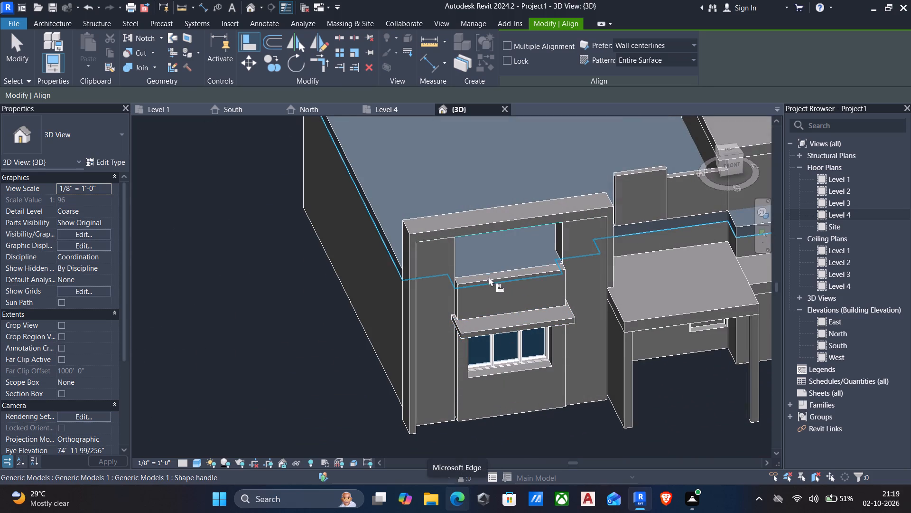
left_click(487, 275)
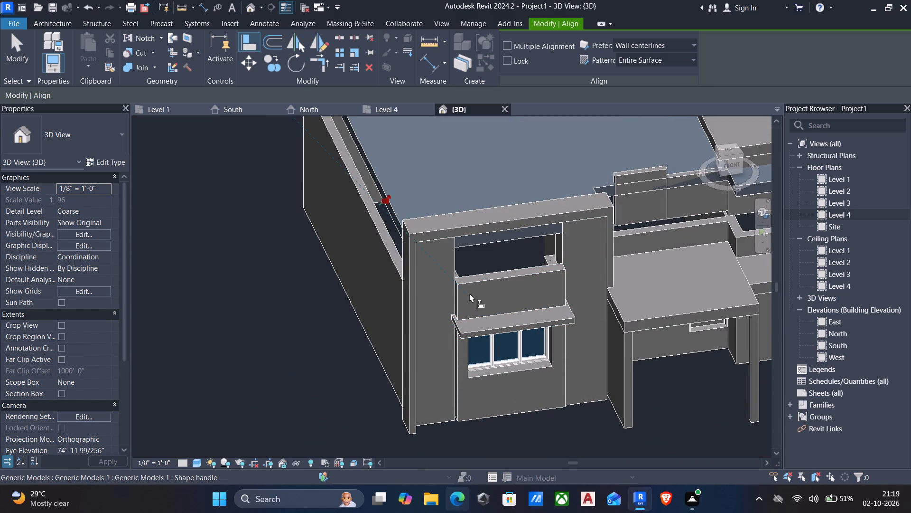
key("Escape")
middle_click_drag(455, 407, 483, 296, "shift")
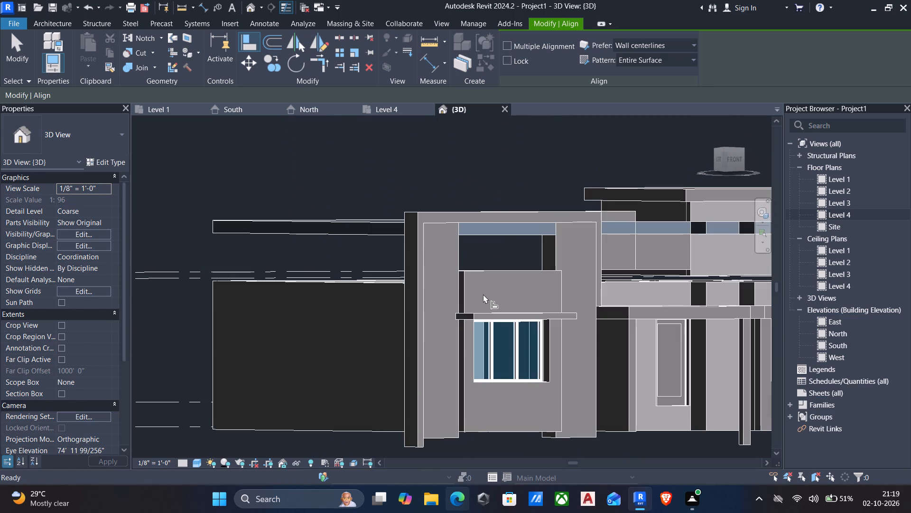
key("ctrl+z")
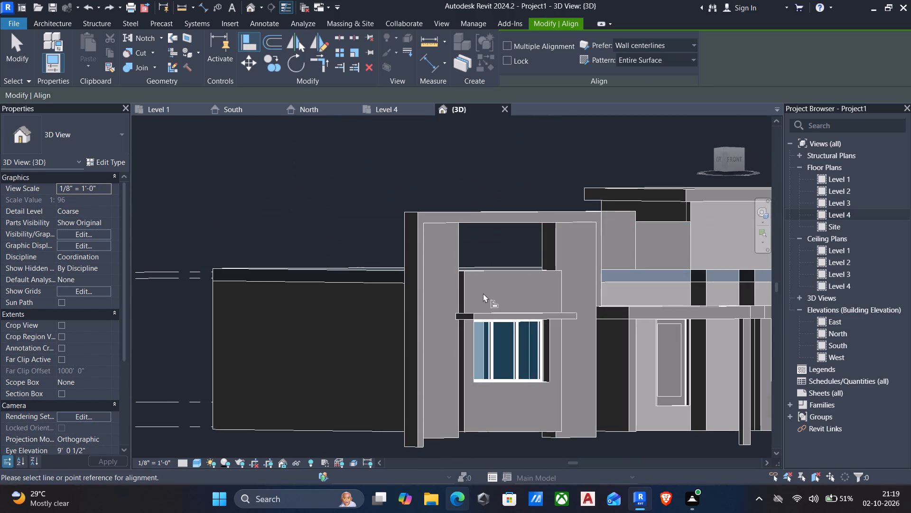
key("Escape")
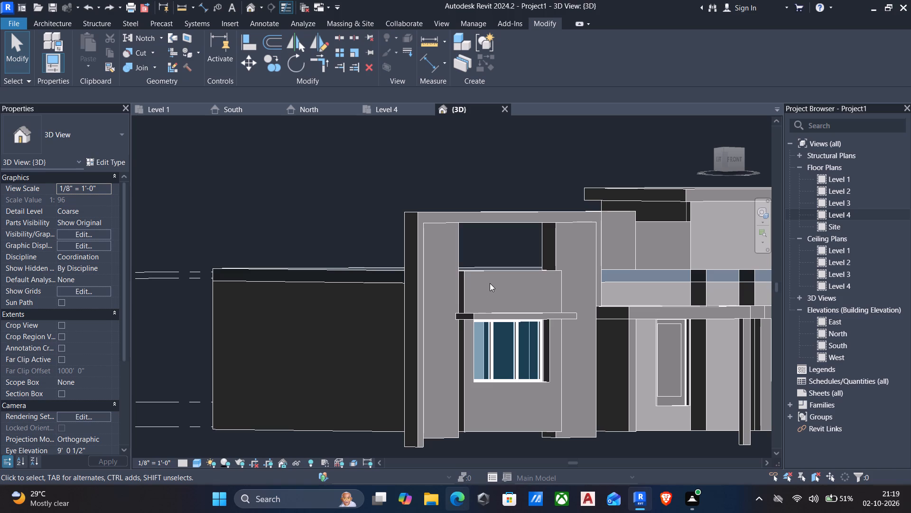
Align the top of the infill panel above the canopy with the underside of the raised frame's top beam.
middle_click_drag(488, 285, 486, 379, "shift")
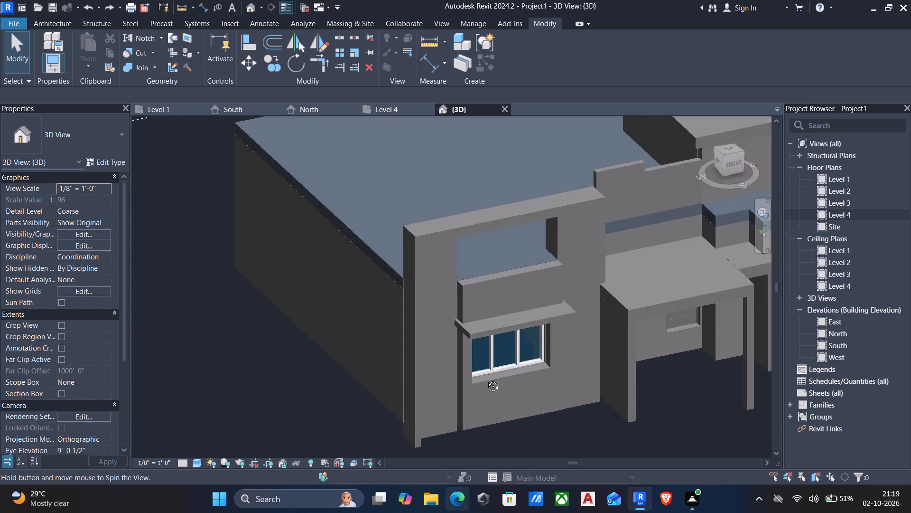
middle_click_drag(486, 379, 529, 387, "shift")
middle_click_drag(514, 287, 511, 205, "shift")
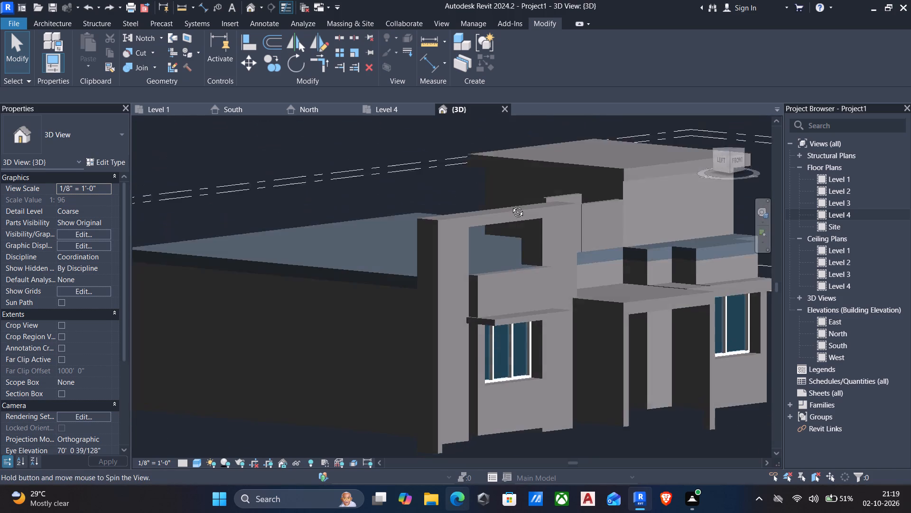
middle_click_drag(511, 205, 511, 203, "shift")
left_click(476, 217)
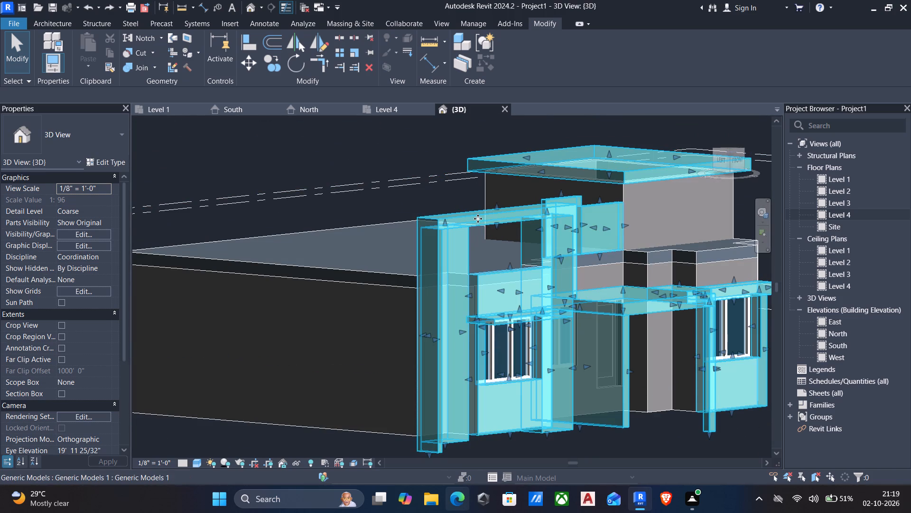
type("al")
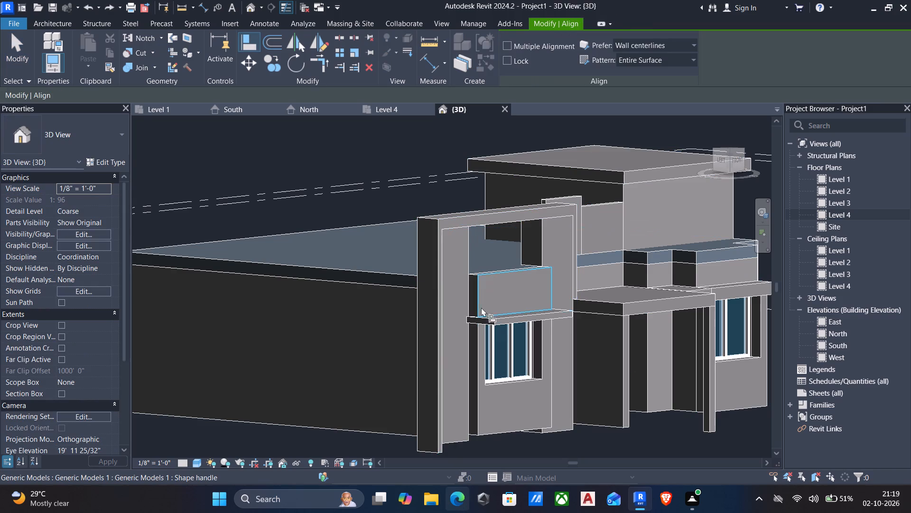
middle_click_drag(475, 351, 493, 249, "shift")
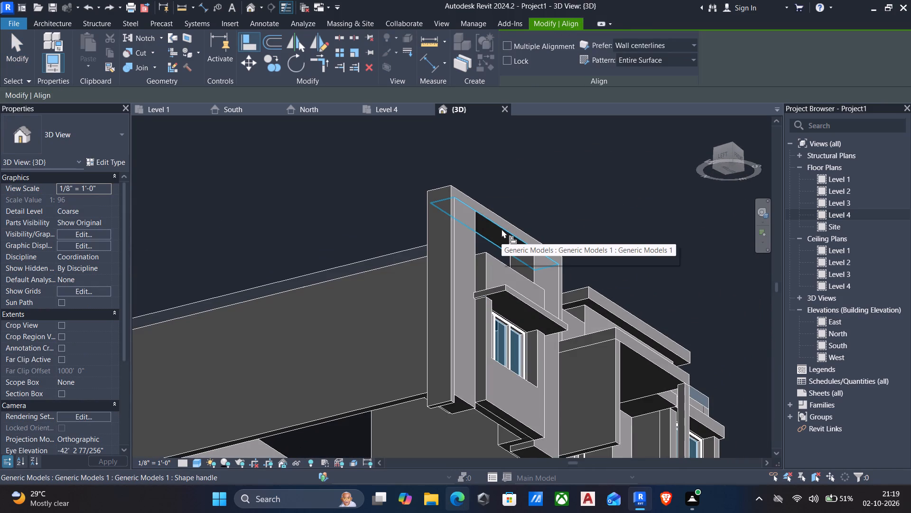
left_click(502, 229)
middle_click_drag(515, 295, 493, 472, "shift")
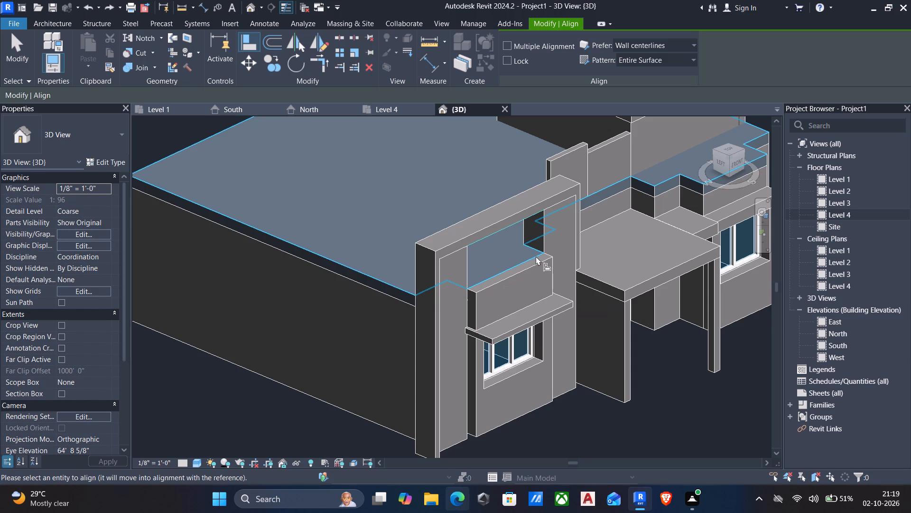
scroll(538, 265, "up", 3)
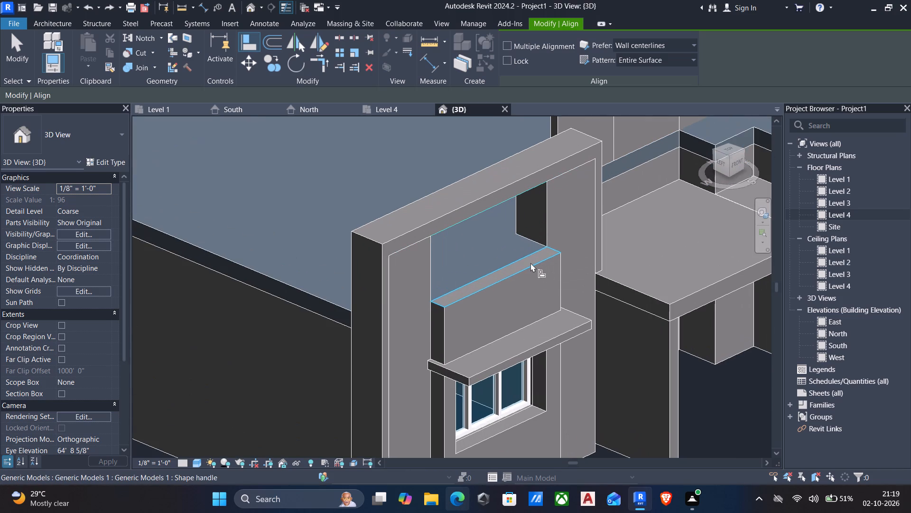
left_click(530, 263)
key("Escape")
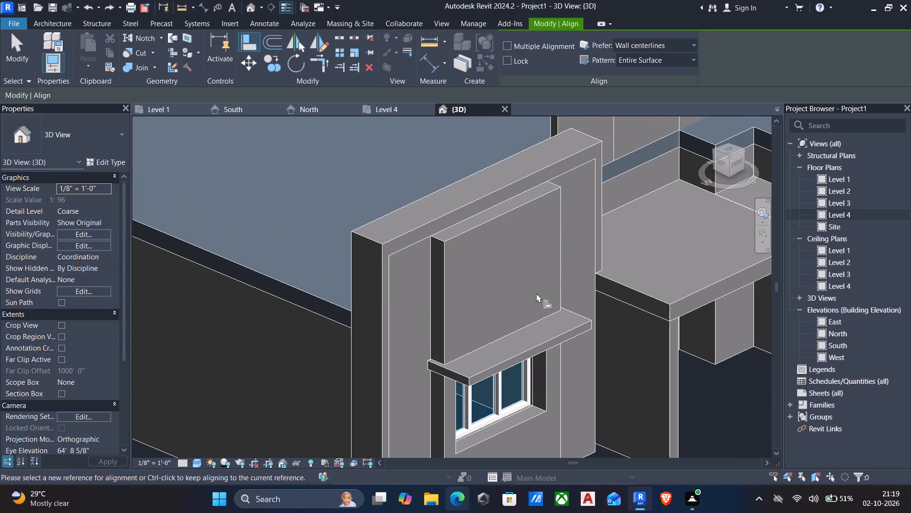
middle_click_drag(536, 296, 356, 261, "shift")
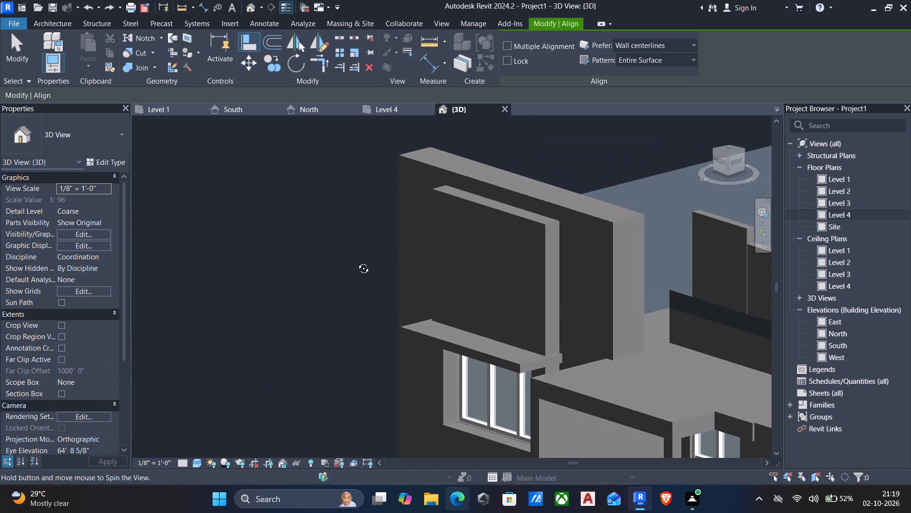
middle_click_drag(356, 261, 496, 275, "shift")
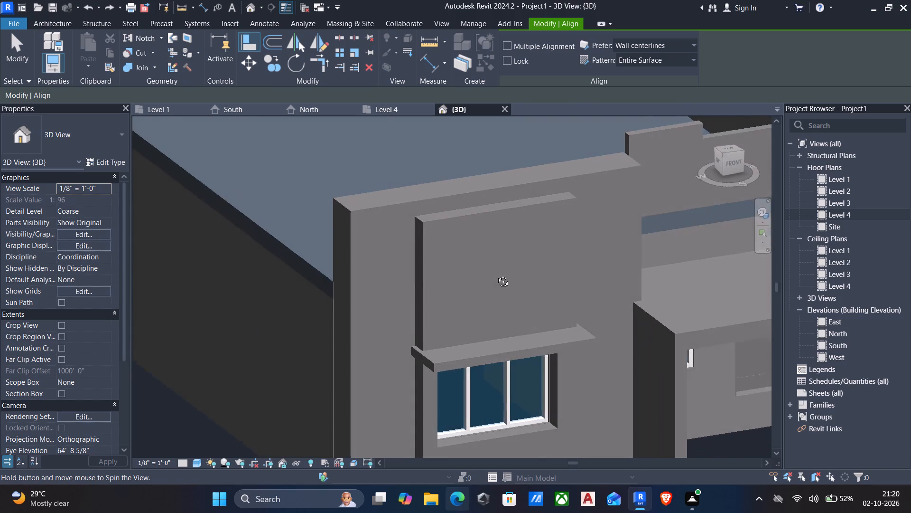
middle_click_drag(496, 275, 337, 262, "shift")
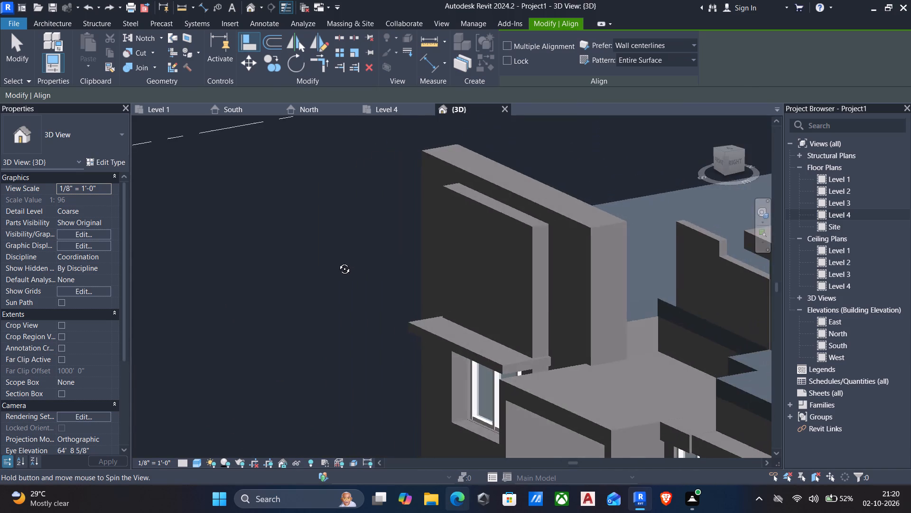
middle_click_drag(337, 262, 402, 273, "shift")
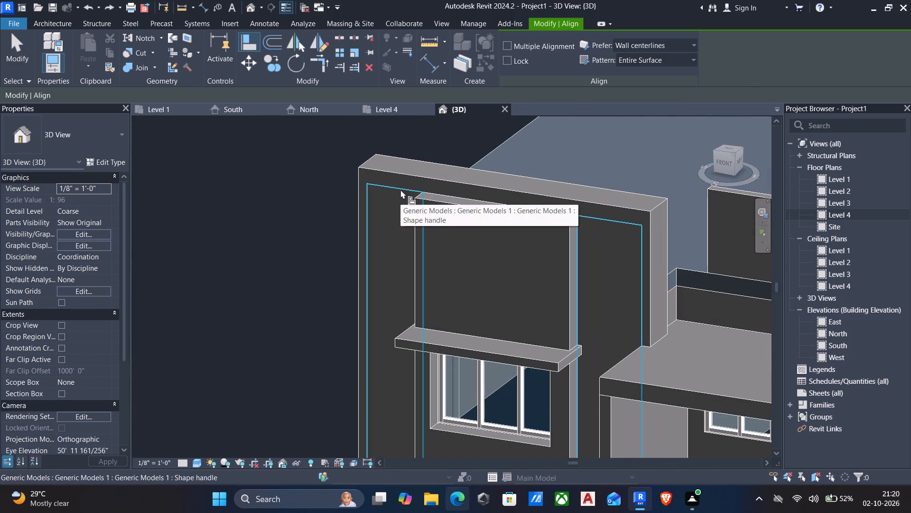
key("Escape")
Reopen the facade model in place and extend the raised frame's extrusion forward to a depth of 3'-3".
scroll(474, 267, "down", 3)
middle_click_drag(477, 271, 485, 264)
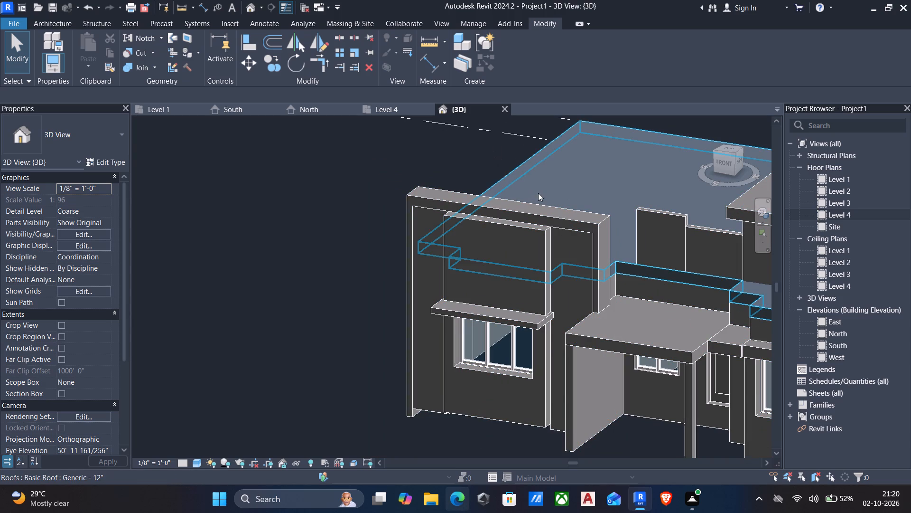
left_click(534, 232)
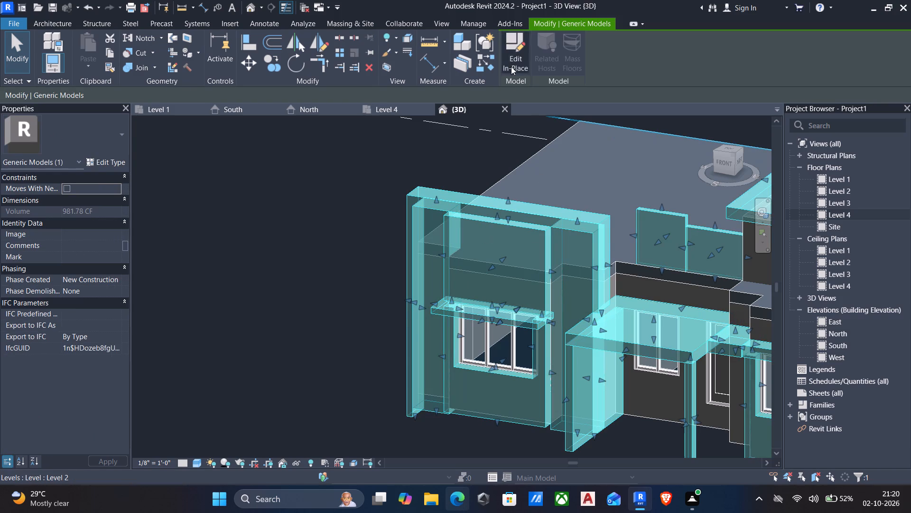
left_click(515, 50)
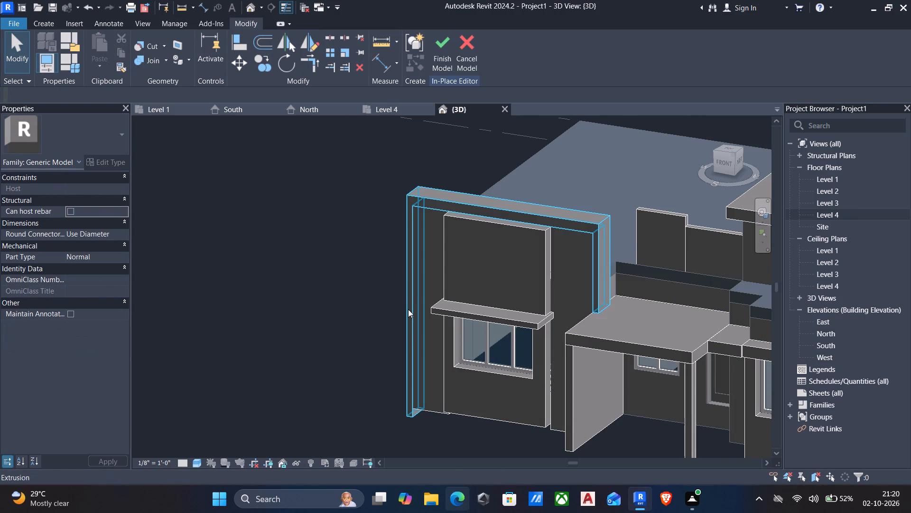
left_click(408, 309)
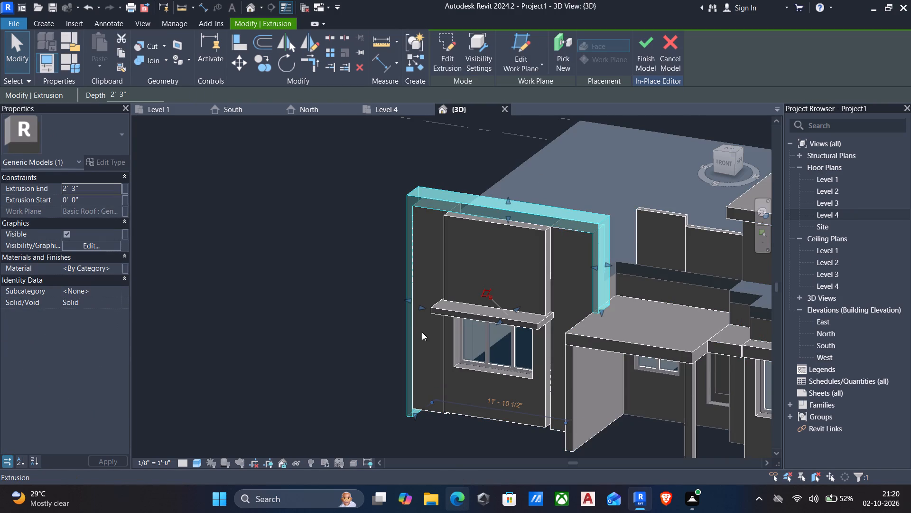
middle_click_drag(426, 333, 386, 350, "shift")
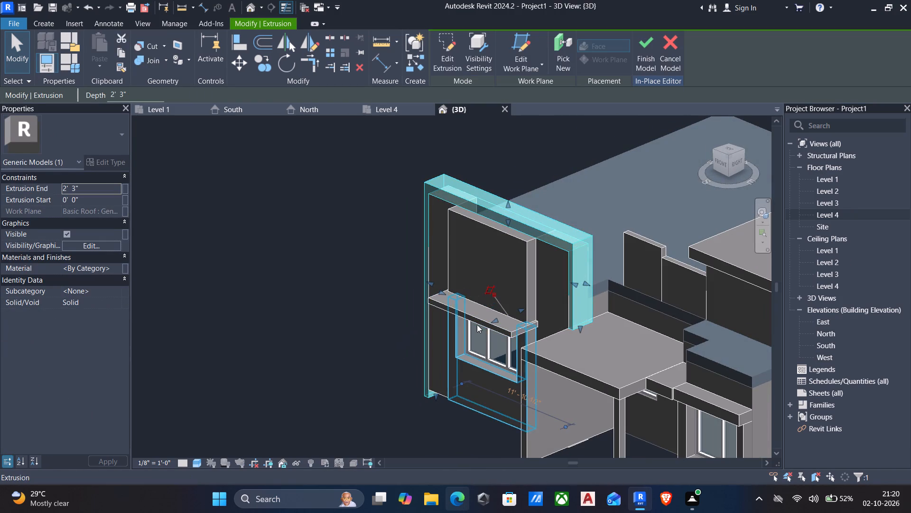
left_click_drag(495, 320, 488, 344)
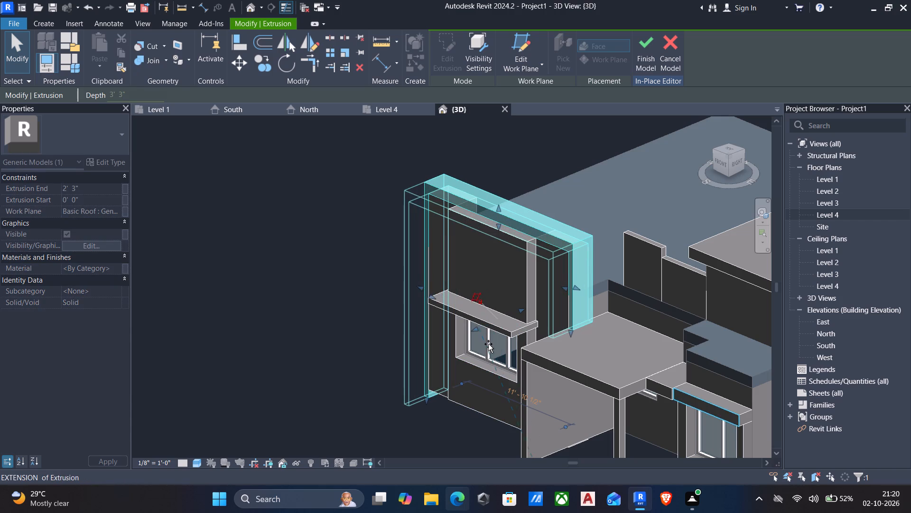
left_click_drag(488, 344, 488, 345)
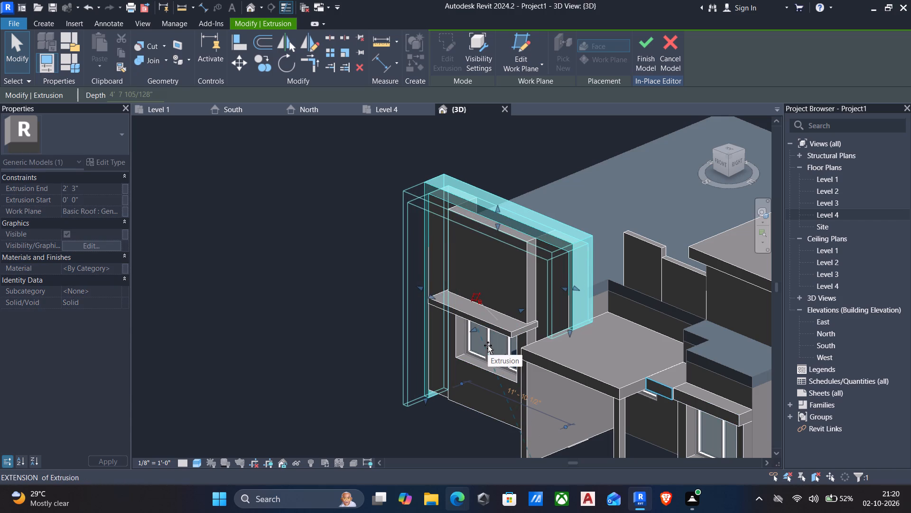
left_click_drag(488, 345, 492, 342)
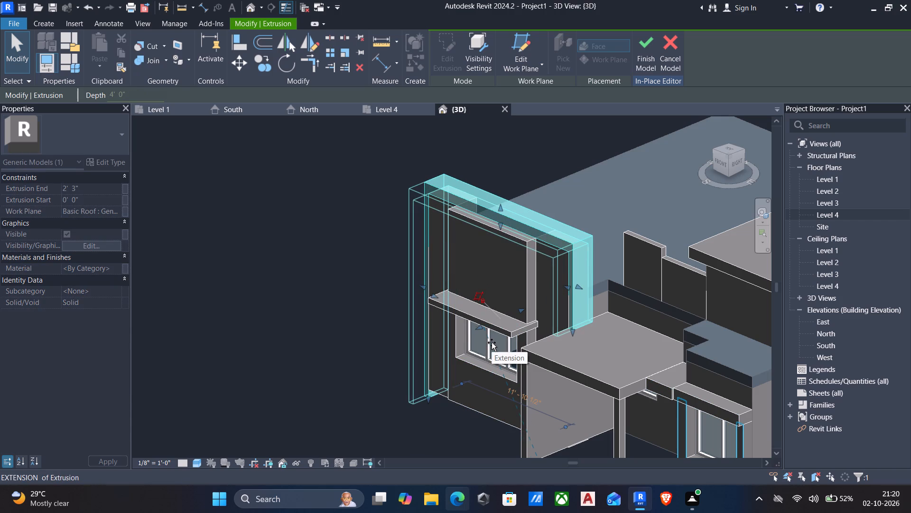
left_click_drag(492, 342, 494, 340)
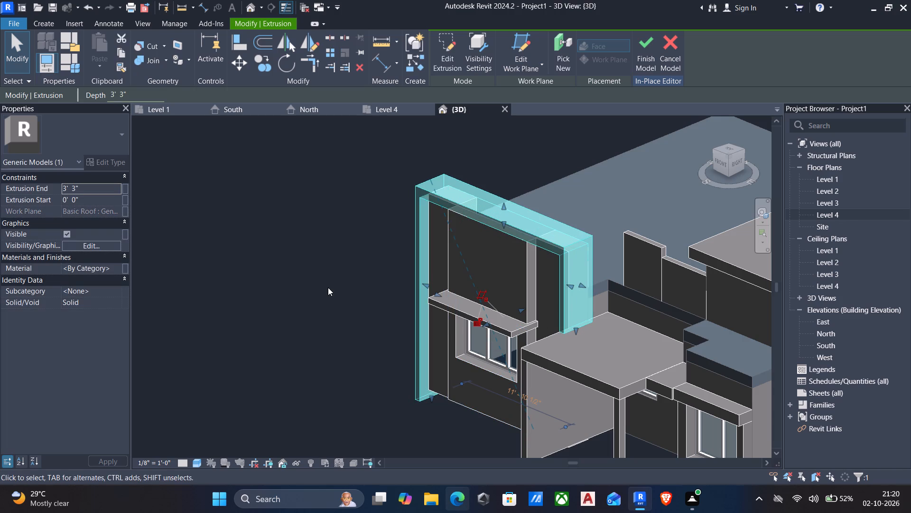
key("Escape")
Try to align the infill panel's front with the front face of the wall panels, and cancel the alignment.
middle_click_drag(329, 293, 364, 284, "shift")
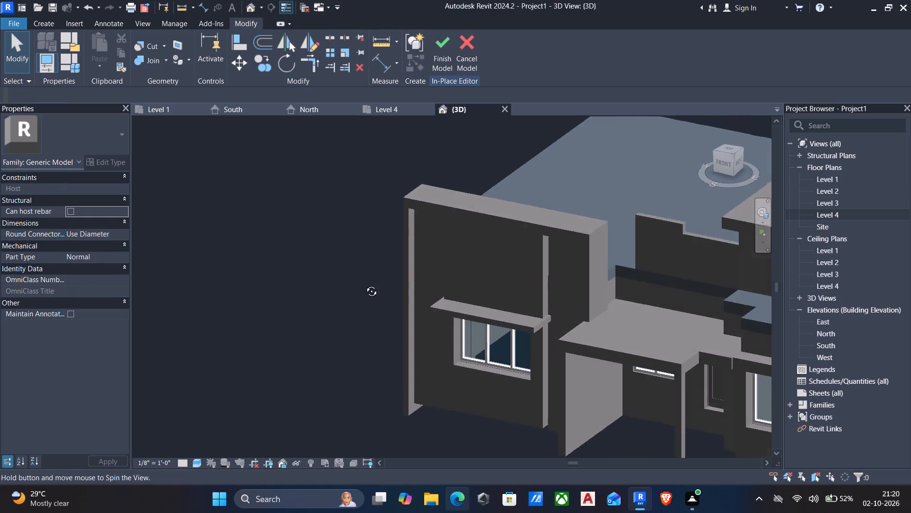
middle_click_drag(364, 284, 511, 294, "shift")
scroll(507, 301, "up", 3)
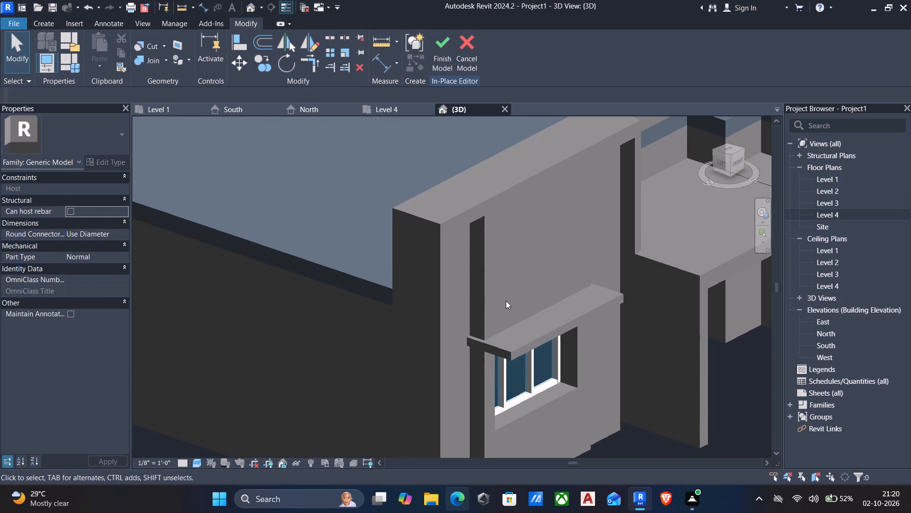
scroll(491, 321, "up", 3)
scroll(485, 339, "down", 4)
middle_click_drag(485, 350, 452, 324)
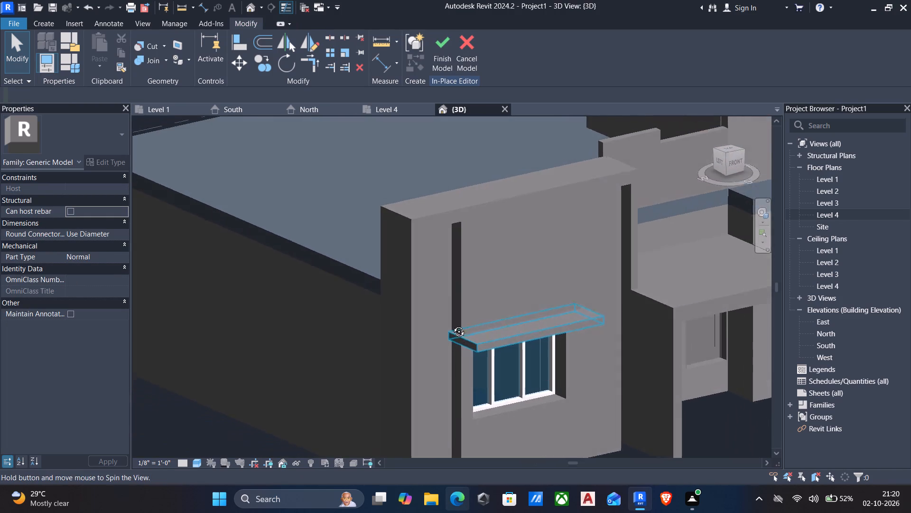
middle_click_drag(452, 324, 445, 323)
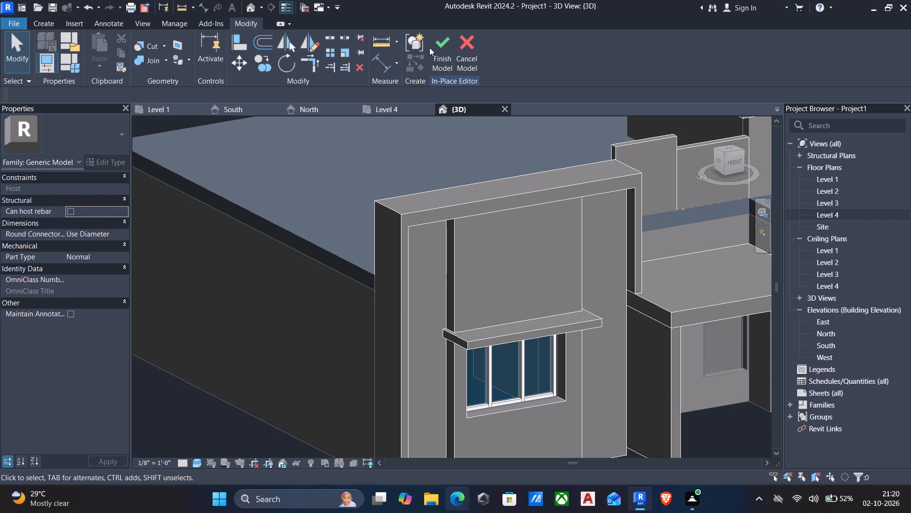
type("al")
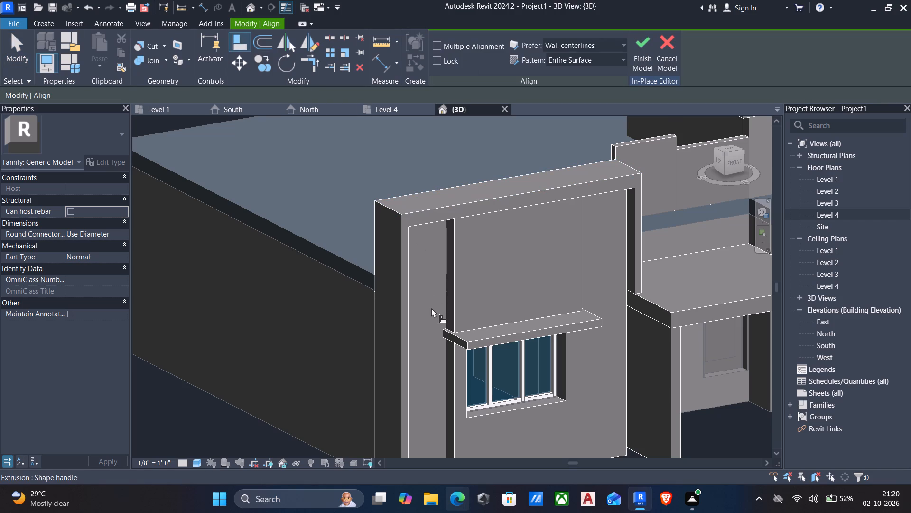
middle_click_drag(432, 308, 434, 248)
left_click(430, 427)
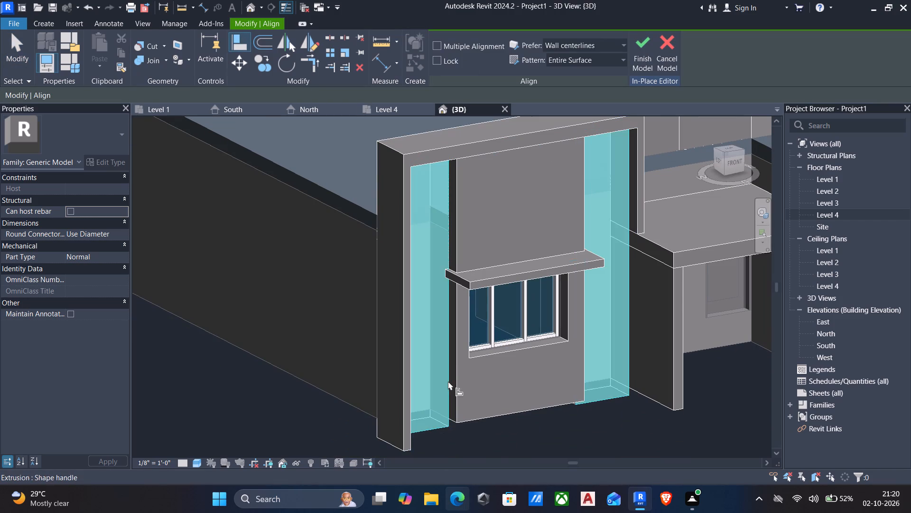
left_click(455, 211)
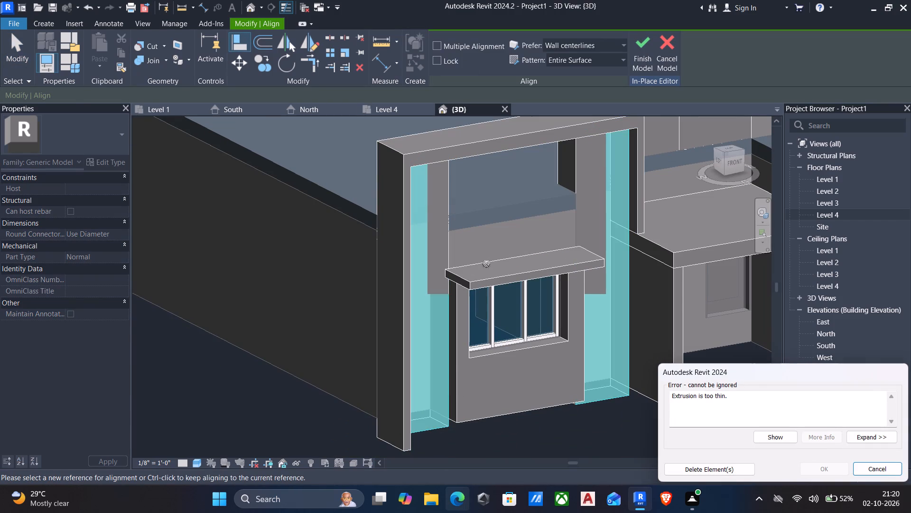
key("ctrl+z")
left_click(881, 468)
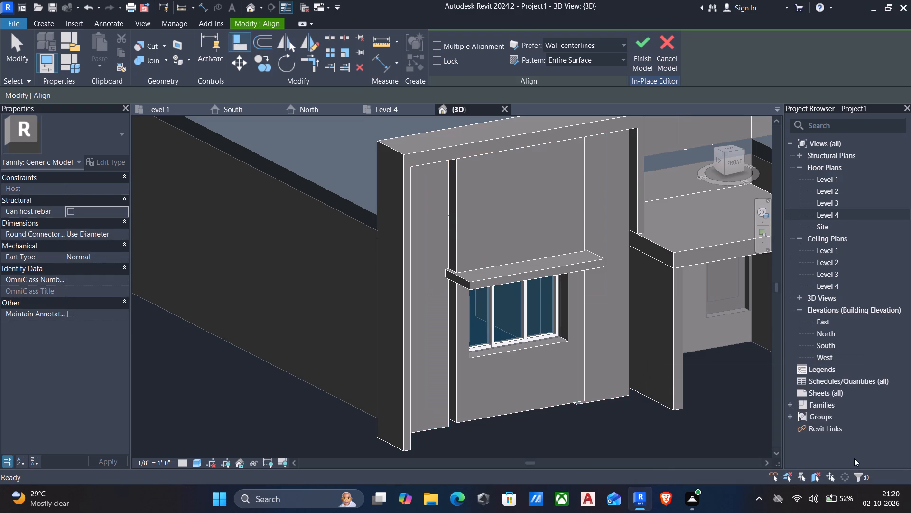
Finish the in-place facade model and check the whole front facade.
left_click(649, 51)
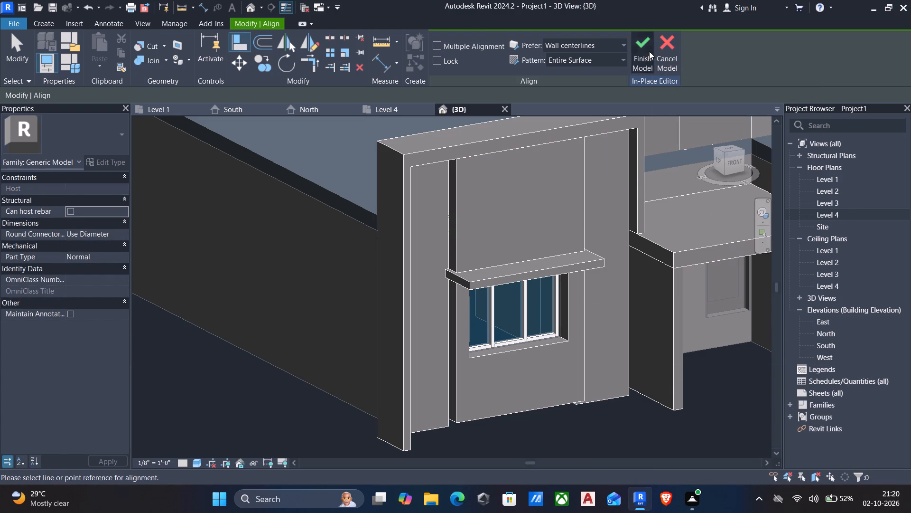
middle_click_drag(585, 297, 423, 308, "shift")
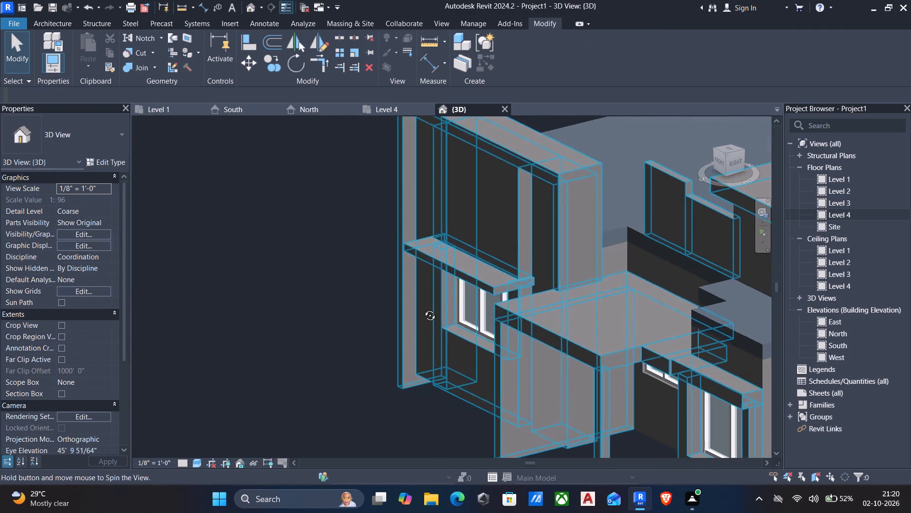
middle_click_drag(423, 308, 419, 309, "shift")
scroll(419, 309, "down", 2)
middle_click_drag(441, 276, 535, 273, "shift")
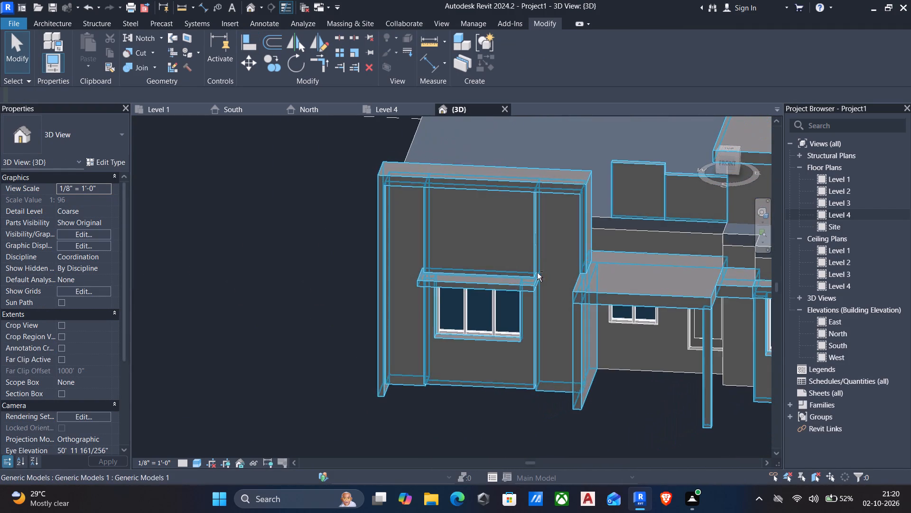
scroll(480, 300, "down", 3)
middle_click_drag(481, 304, 490, 289)
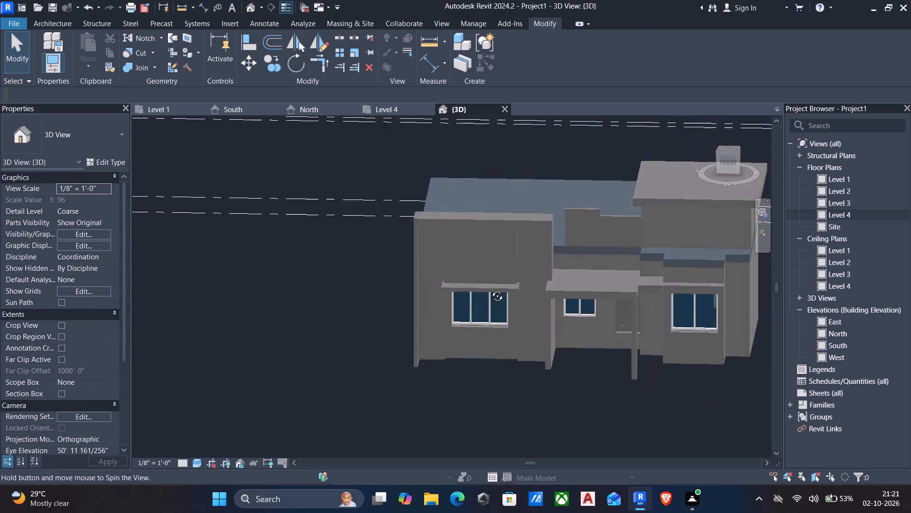
middle_click_drag(490, 289, 493, 285)
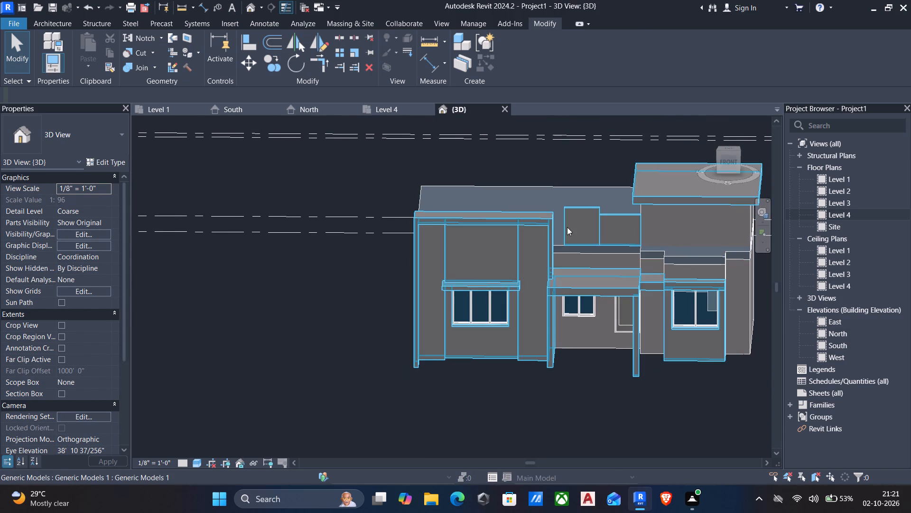
View the house from the rear and reopen the in-place facade model for editing.
left_click(567, 227)
middle_click_drag(593, 261, 333, 281, "shift")
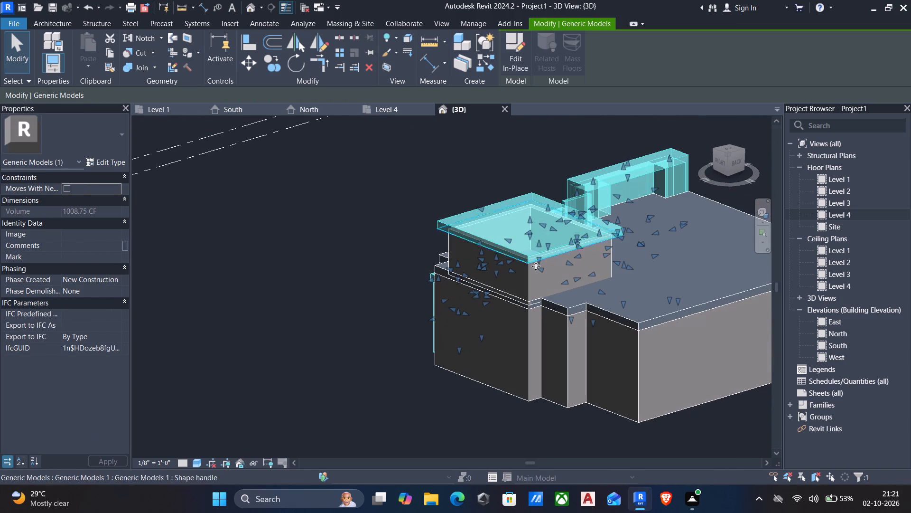
middle_click_drag(621, 318, 481, 354, "shift")
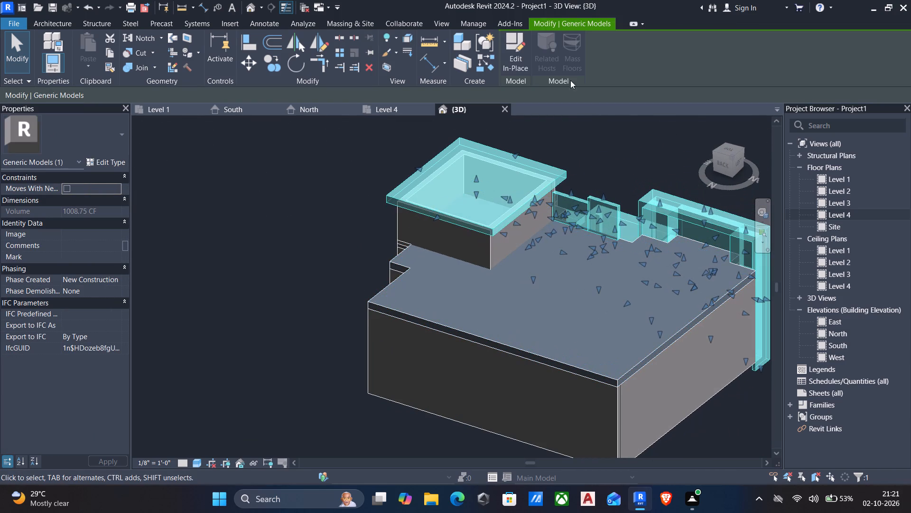
key("Escape")
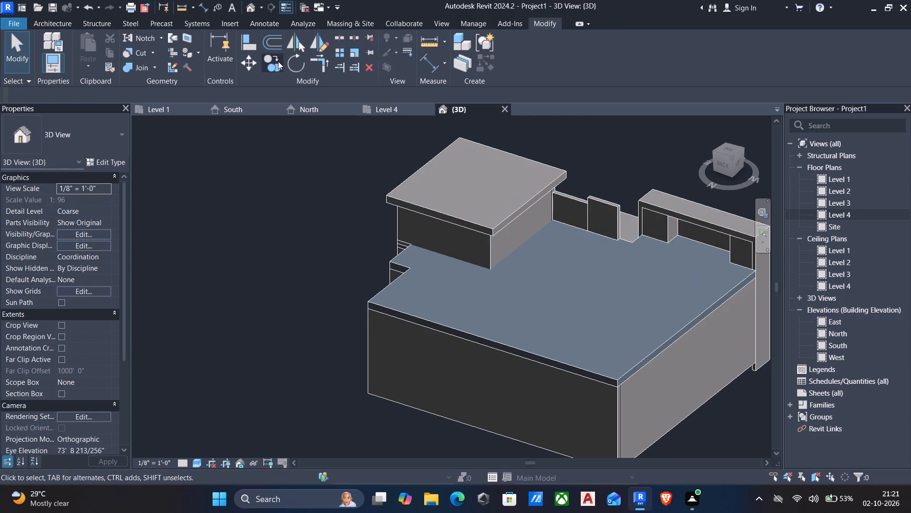
left_click(604, 199)
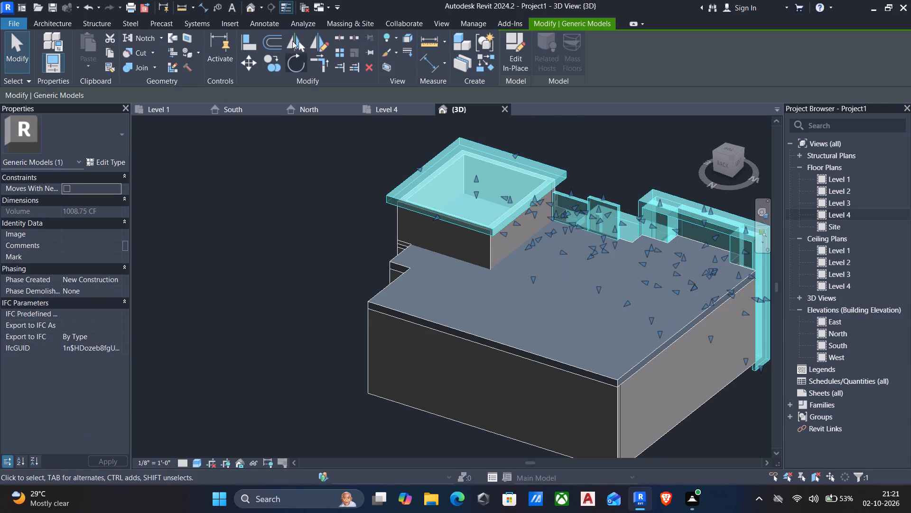
left_click(517, 48)
Start an extrusion on the roof surface and sketch a rectangle about 5 7/8" by 2'-3" along the side of the raised frame.
scroll(611, 230, "up", 2)
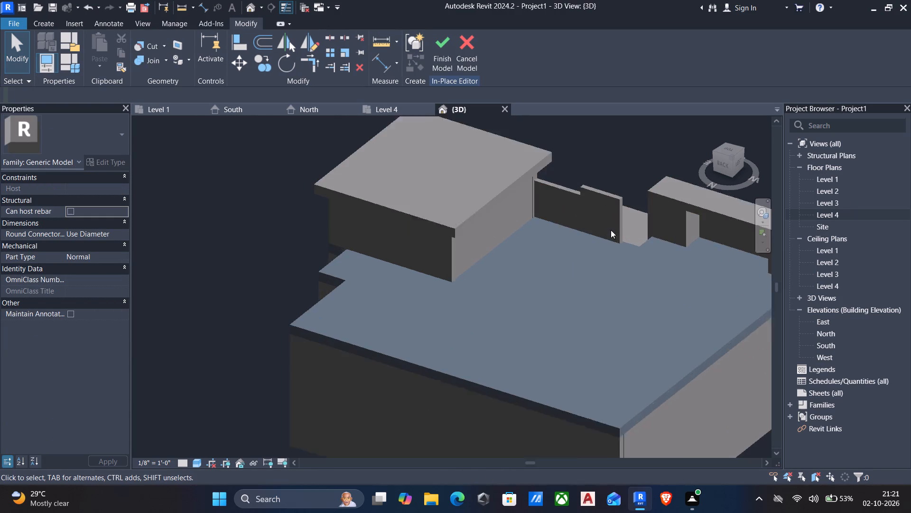
scroll(611, 230, "up", 2)
middle_click_drag(645, 258, 670, 270, "shift")
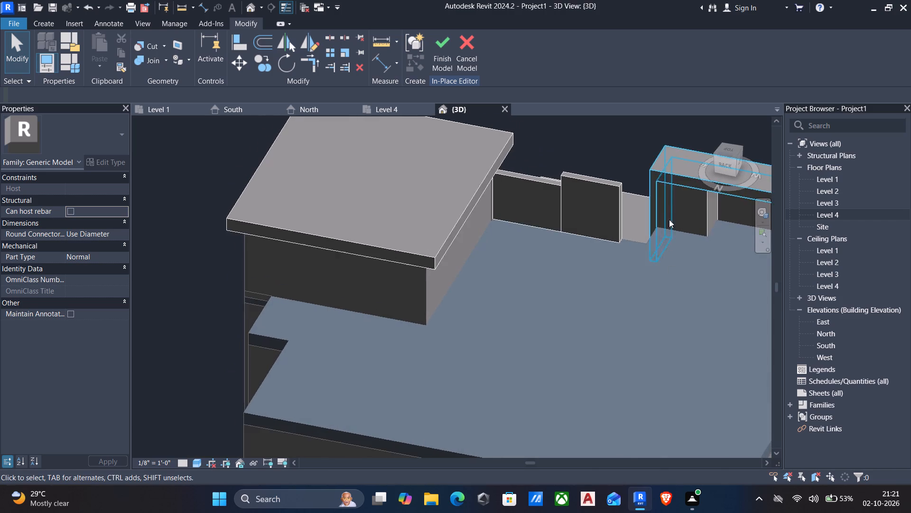
scroll(640, 138, "up", 2)
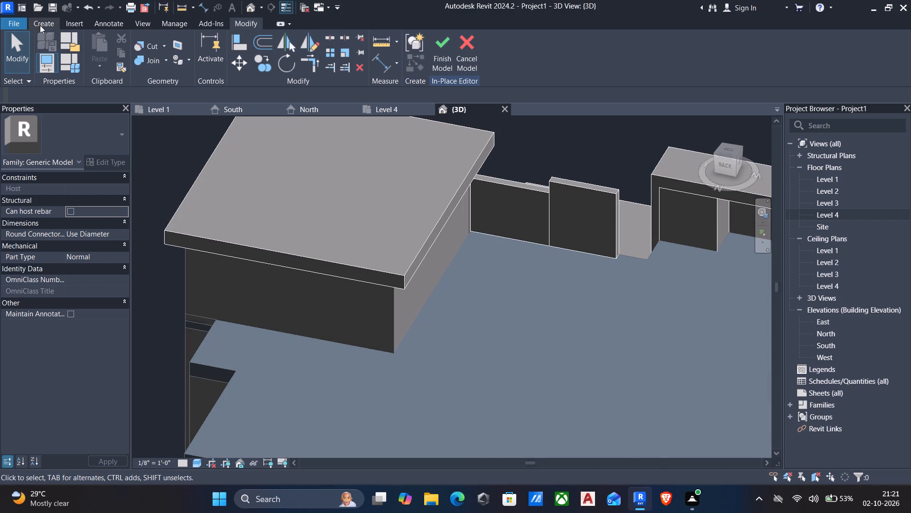
left_click(46, 21)
left_click(103, 44)
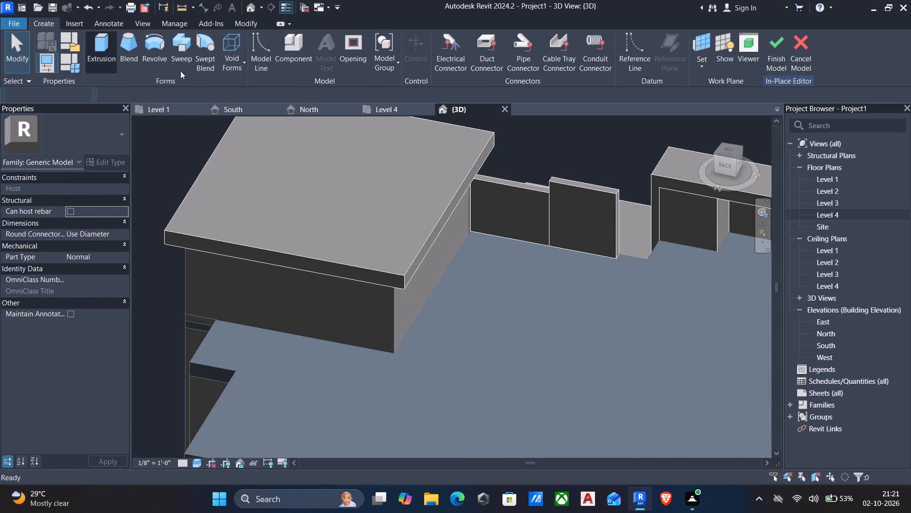
left_click(547, 67)
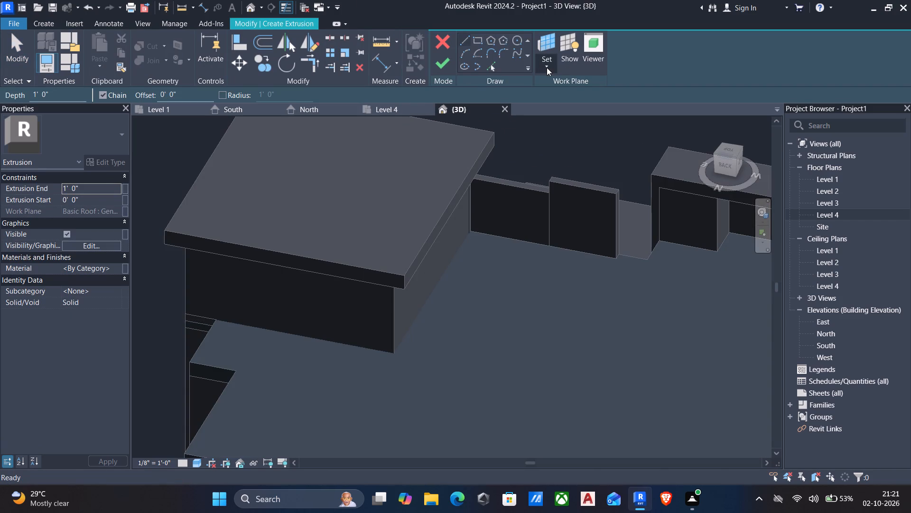
left_click(566, 109)
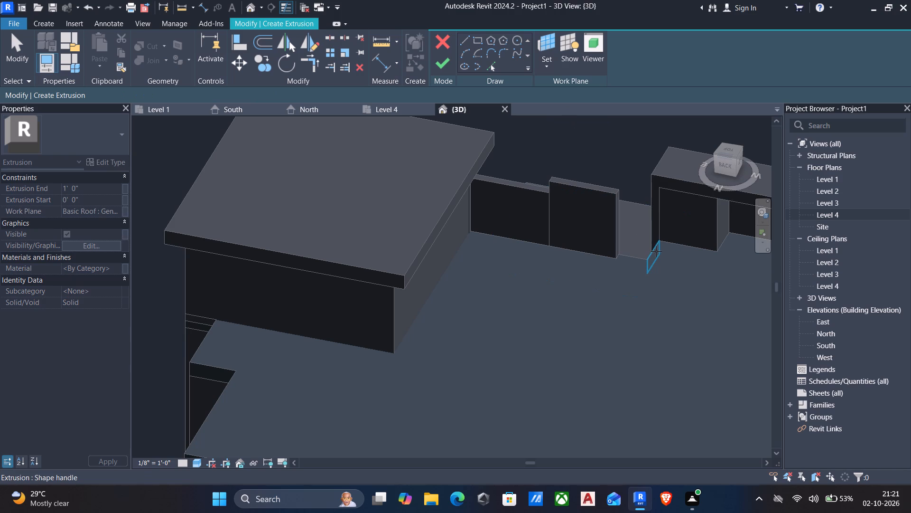
left_click(656, 251)
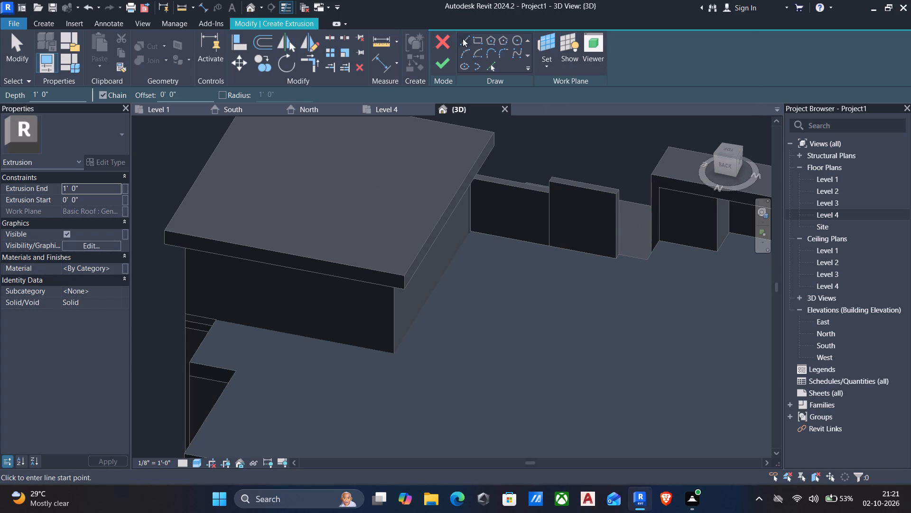
left_click(478, 39)
scroll(640, 242, "up", 4)
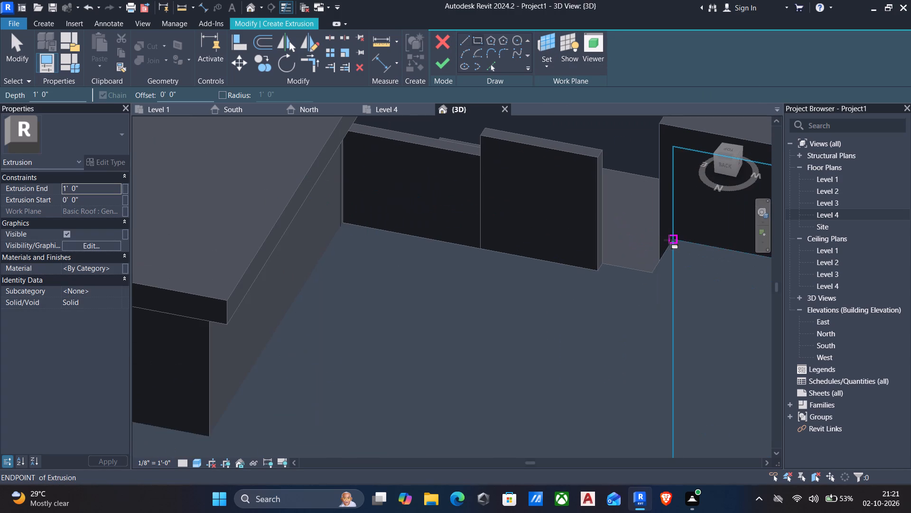
left_click(670, 241)
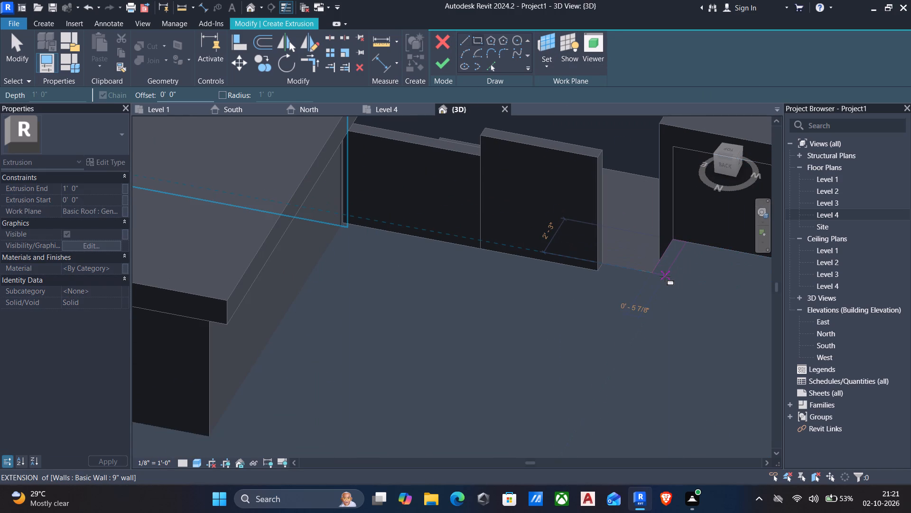
left_click(665, 276)
key("Escape")
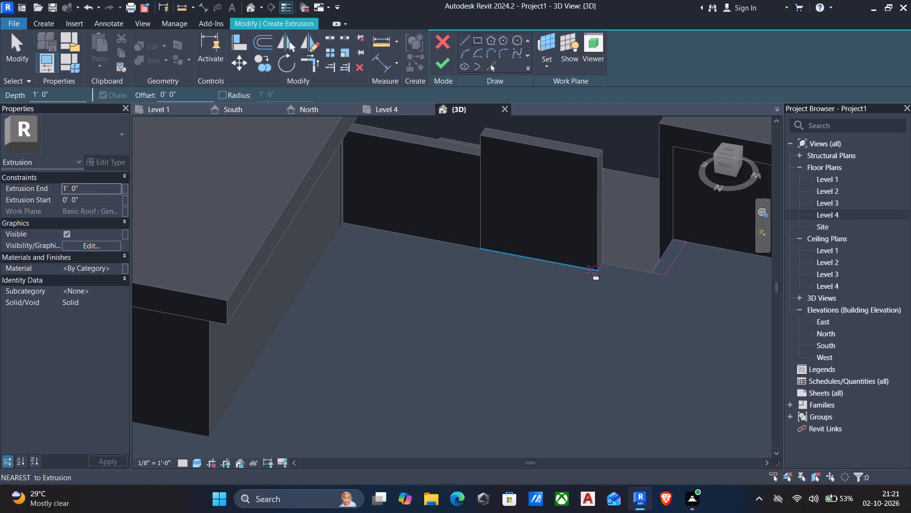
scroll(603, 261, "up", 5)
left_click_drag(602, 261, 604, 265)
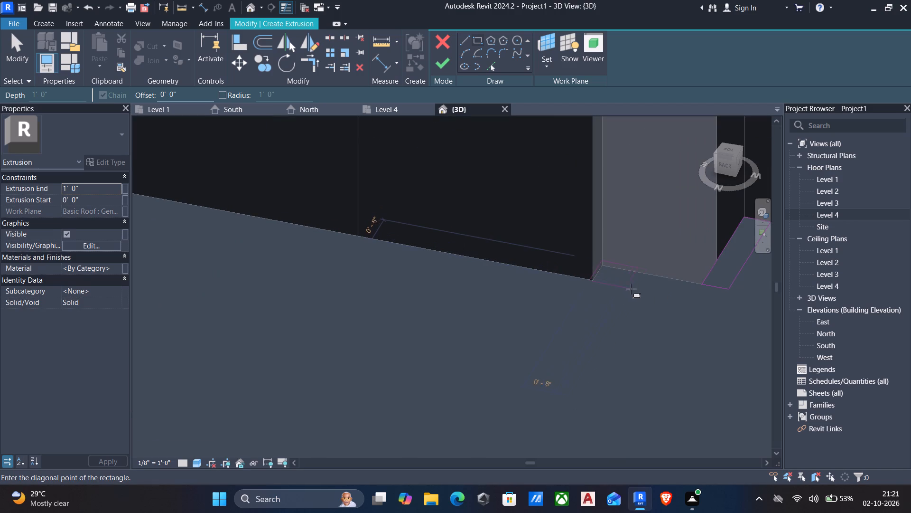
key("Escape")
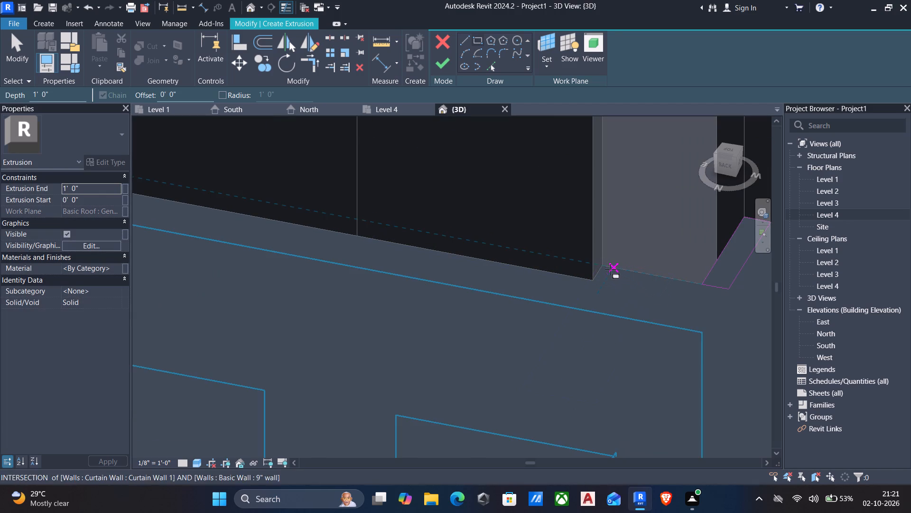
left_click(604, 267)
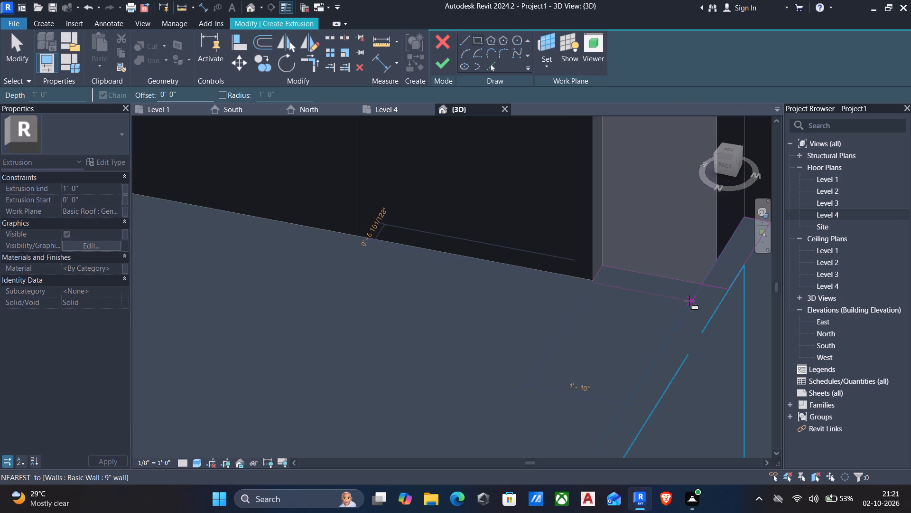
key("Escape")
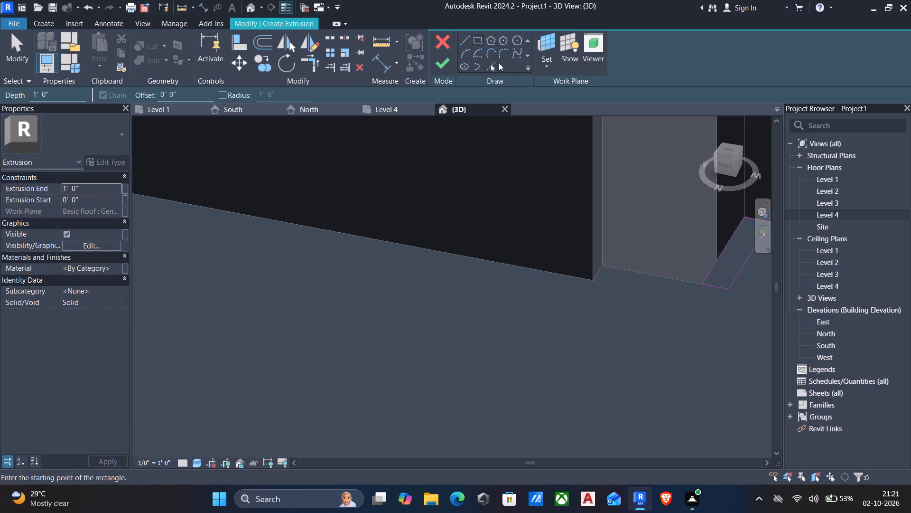
Sketch a second rectangle about 1'-8" by 6" from the end of the taller parapet panel toward the raised frame.
left_click(479, 41)
scroll(648, 287, "up", 4)
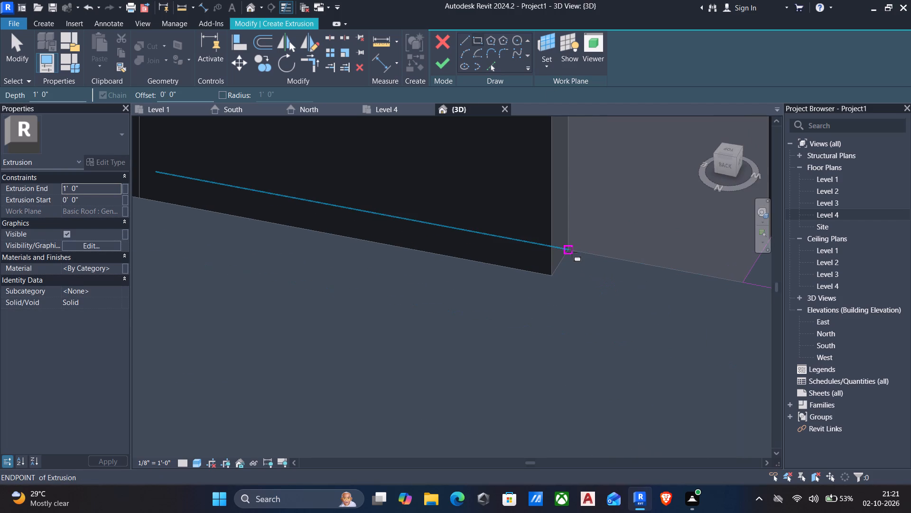
left_click(571, 252)
middle_click_drag(632, 294, 576, 293)
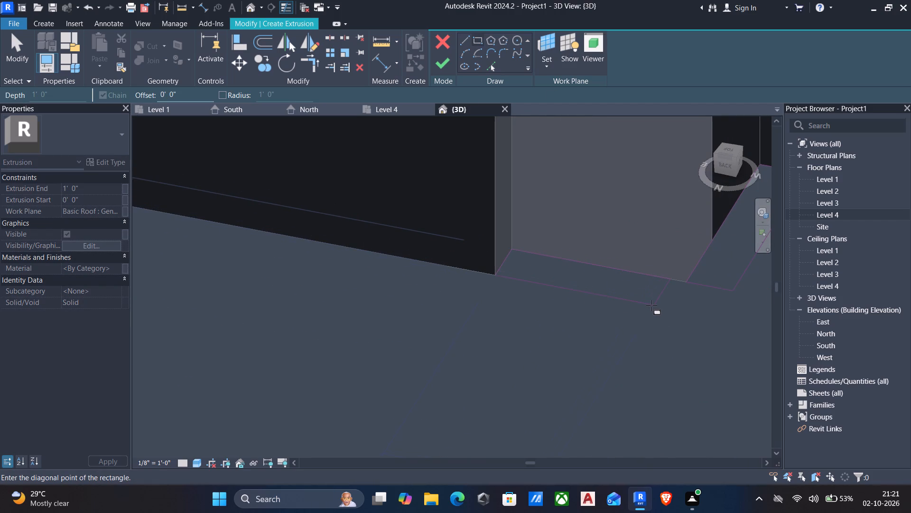
left_click(659, 304)
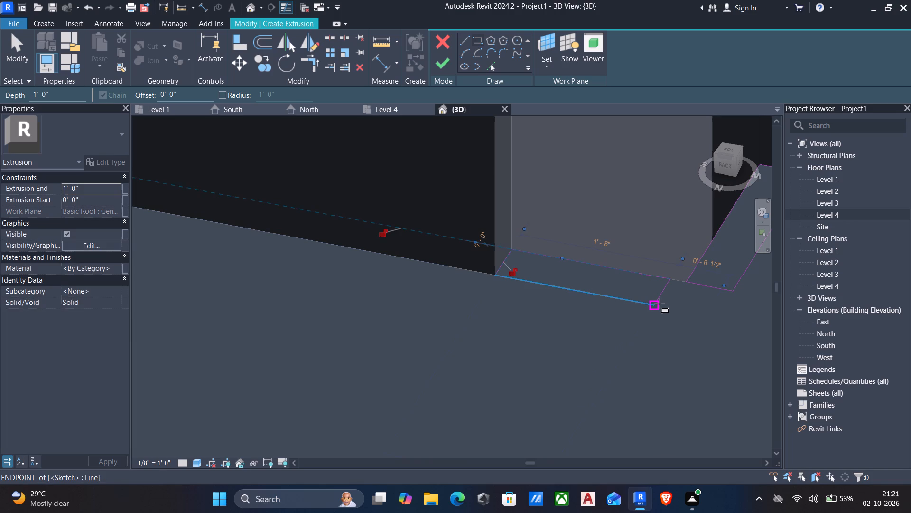
key("Escape")
scroll(670, 307, "down", 3)
middle_click_drag(682, 309, 654, 317)
key("Escape")
middle_click_drag(650, 321, 633, 324)
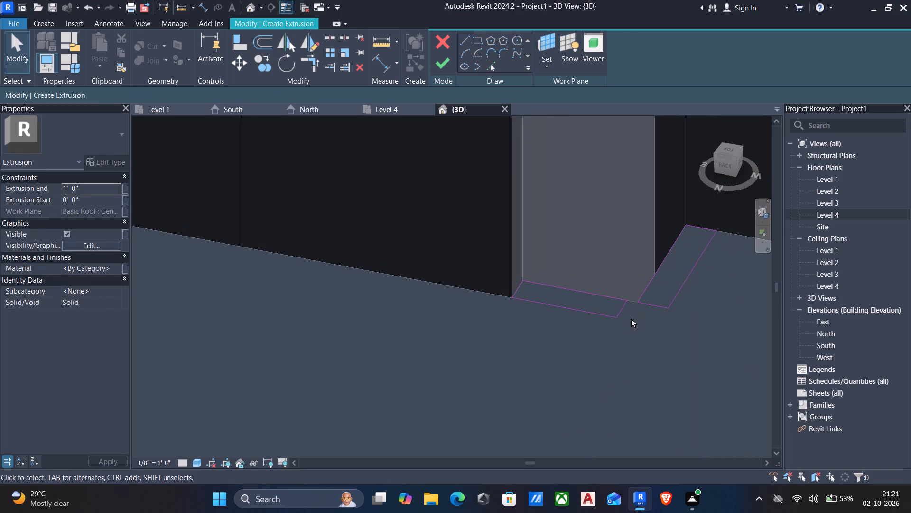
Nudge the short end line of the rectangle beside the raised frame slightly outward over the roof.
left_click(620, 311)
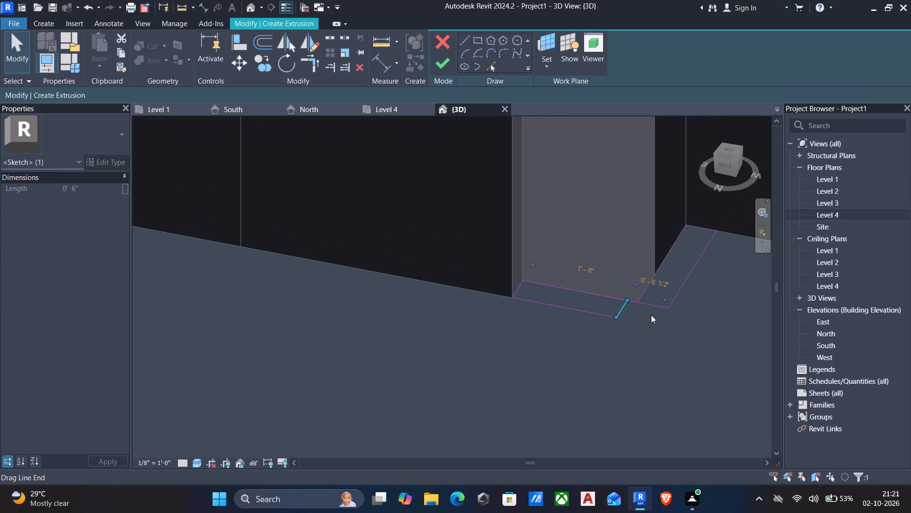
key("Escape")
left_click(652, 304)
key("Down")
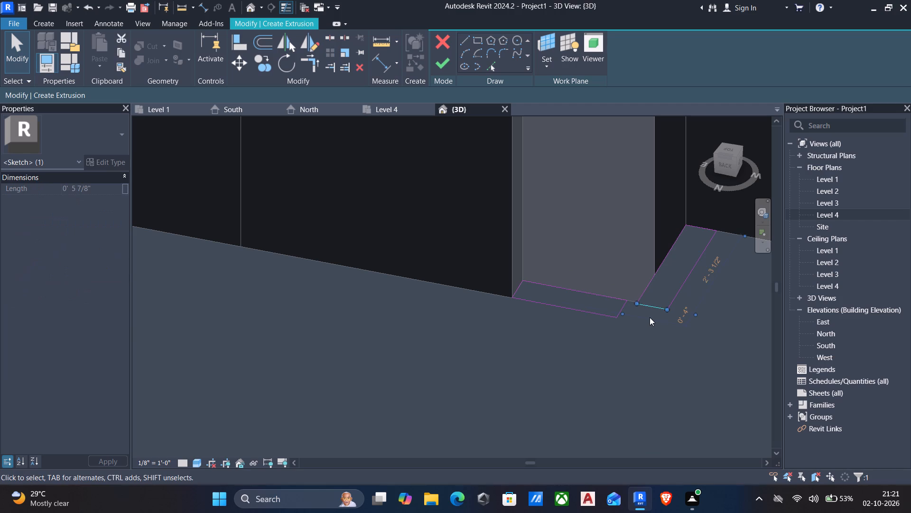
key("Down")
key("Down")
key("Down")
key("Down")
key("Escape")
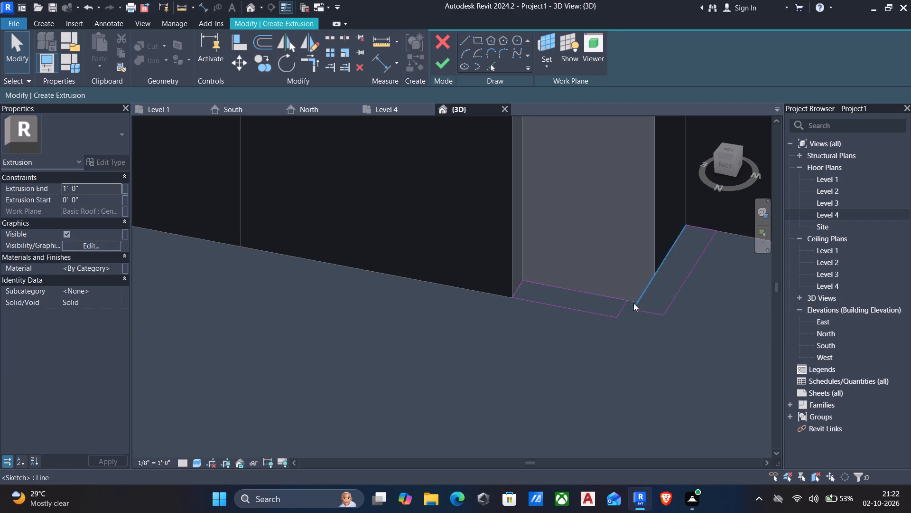
Trim the two rectangles' inner lines to meet in a corner.
scroll(633, 301, "up", 3)
type("tr")
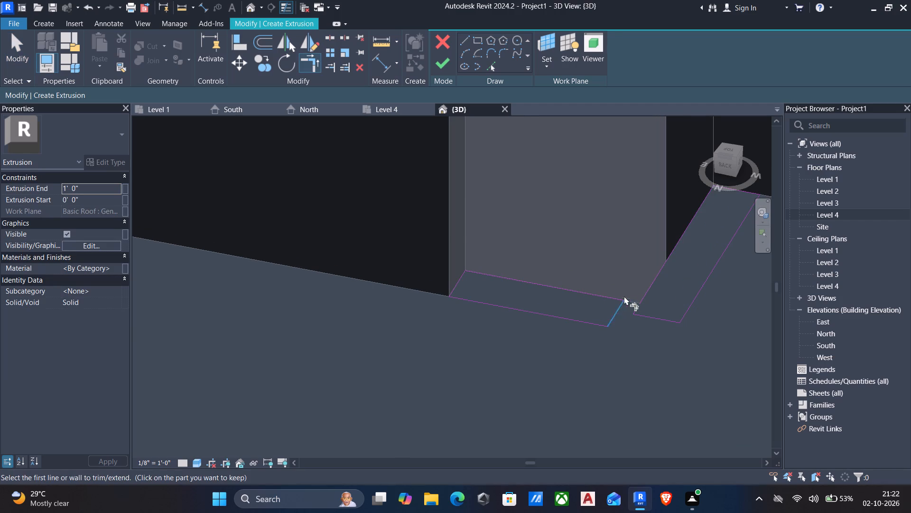
left_click(606, 298)
left_click(641, 293)
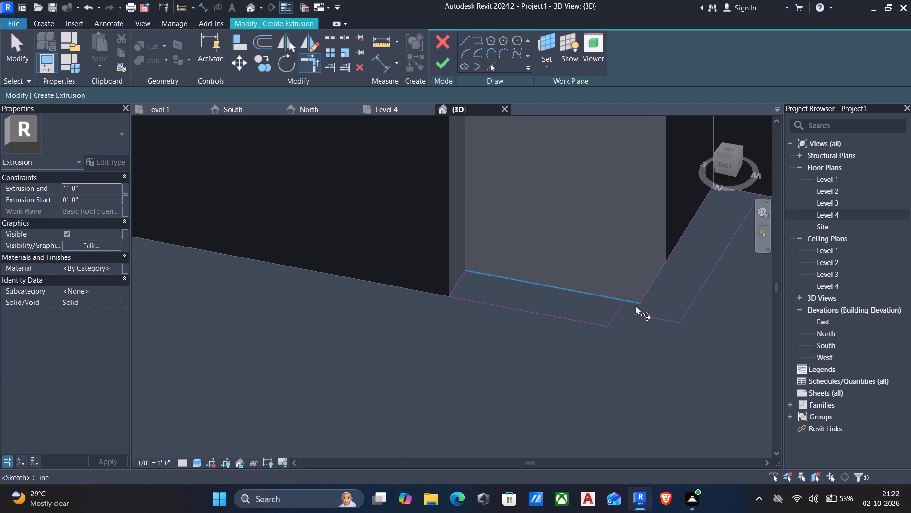
key("Escape")
Delete the two short end lines left between the rectangles.
left_click(614, 318)
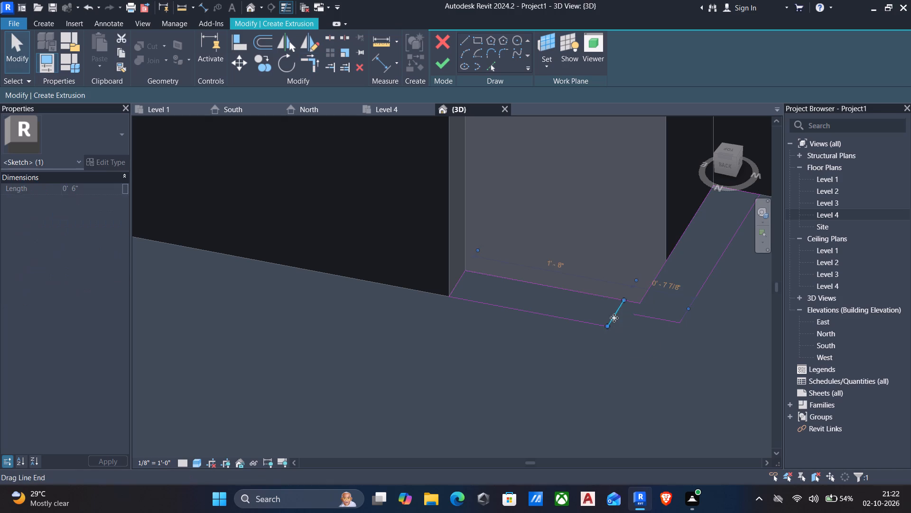
key("Delete")
left_click(640, 317)
key("Delete")
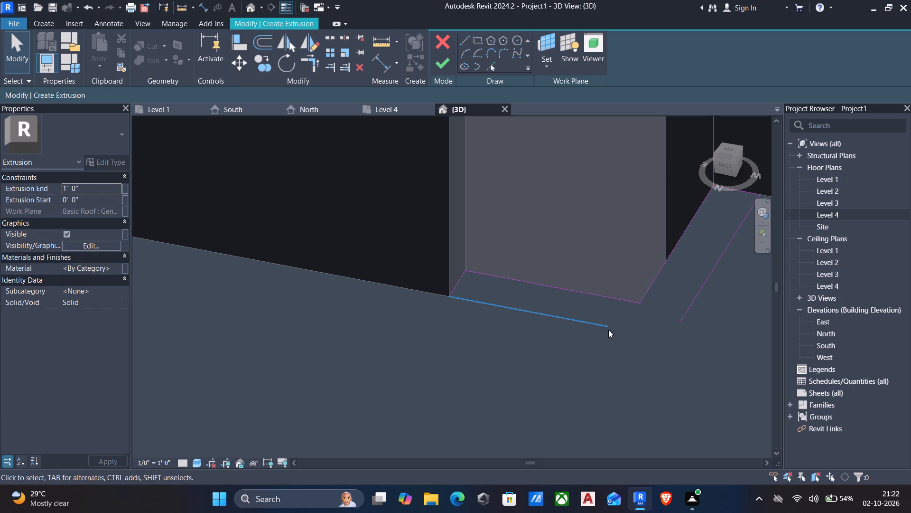
Trim the two outer lines to a corner, closing the profile as a single L shape.
key("t")
key("r")
left_click_drag(596, 326, 608, 324)
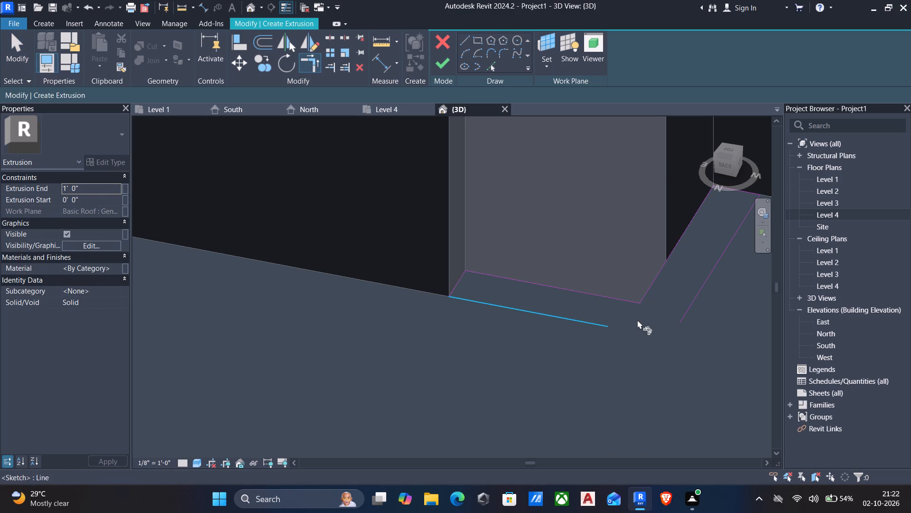
left_click(684, 308)
scroll(667, 332, "down", 3)
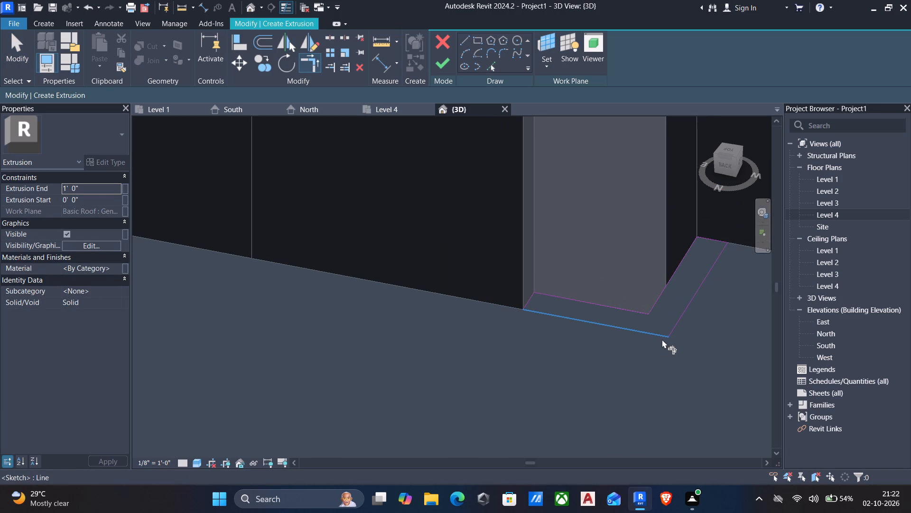
key("Escape")
Finish the L-shaped extrusion with a depth of 1'-0" and view it in the gap between the parapet panel and the raised frame.
middle_click_drag(663, 351, 618, 338, "shift")
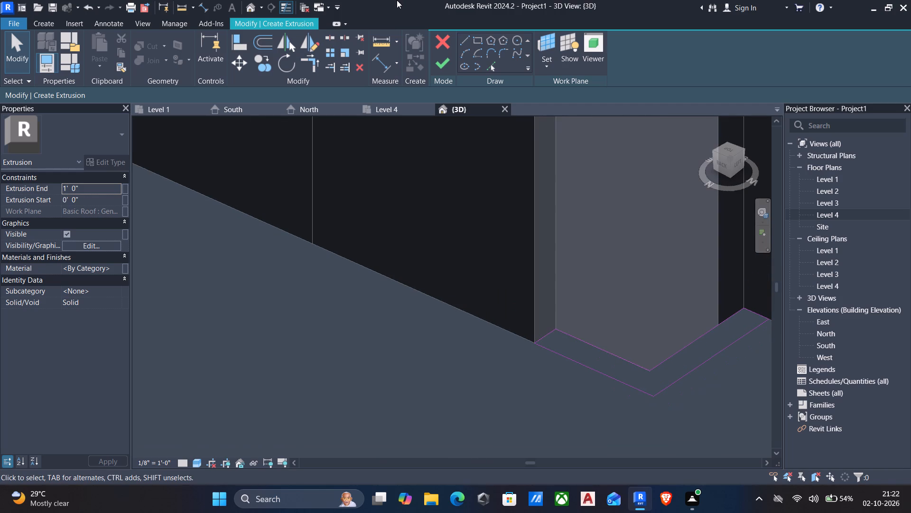
left_click(444, 62)
scroll(562, 247, "down", 3)
middle_click_drag(567, 271, 563, 271, "shift")
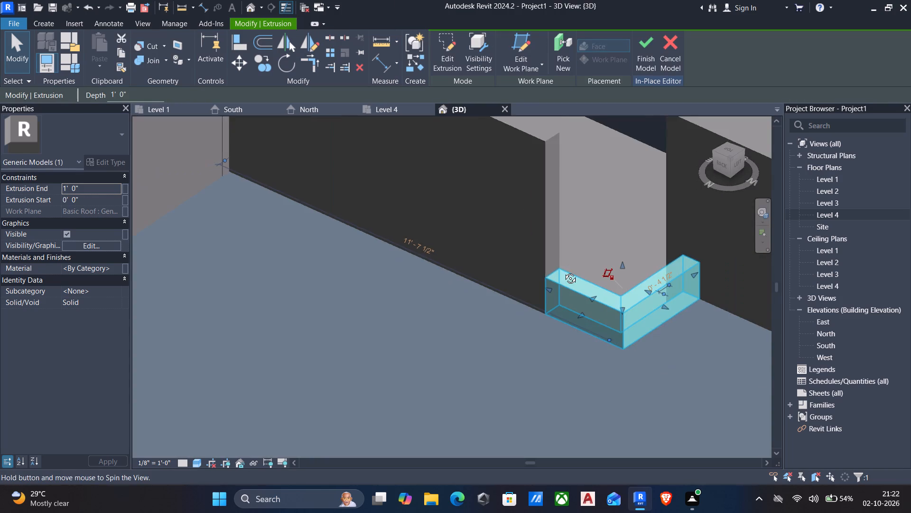
middle_click_drag(563, 271, 430, 244, "shift")
middle_click_drag(520, 269, 619, 277, "shift")
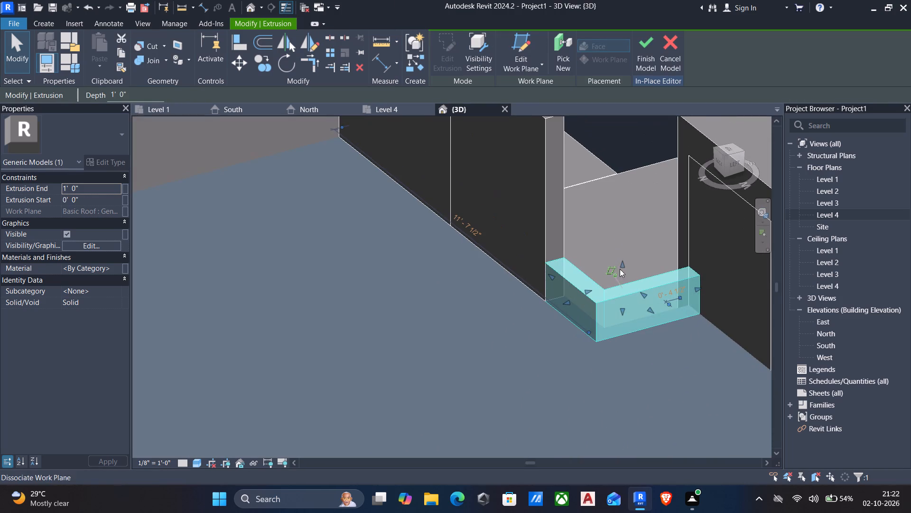
scroll(502, 322, "down", 3)
middle_click_drag(501, 318, 484, 390)
scroll(512, 388, "up", 1)
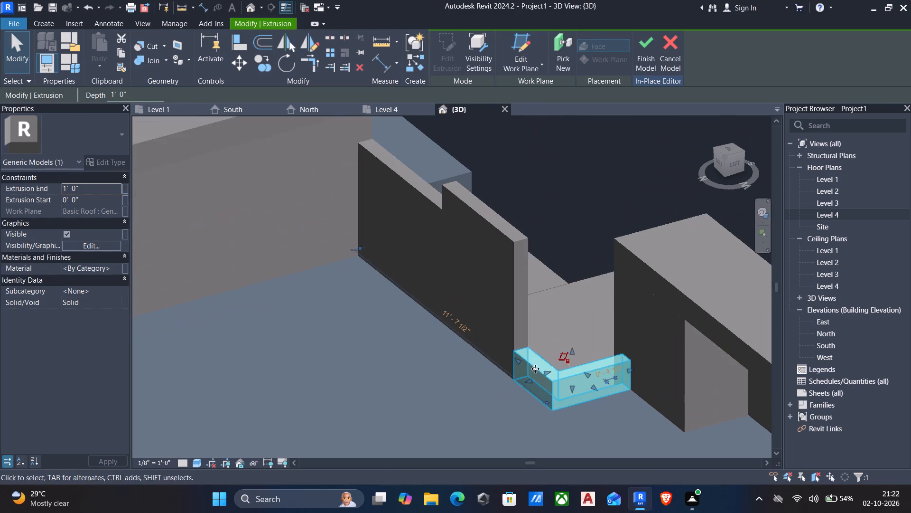
Stretch the L-shaped extrusion upward to a depth of about 4'-9", level with the parapet panel, and finish the in-place model.
left_click_drag(570, 349, 581, 256)
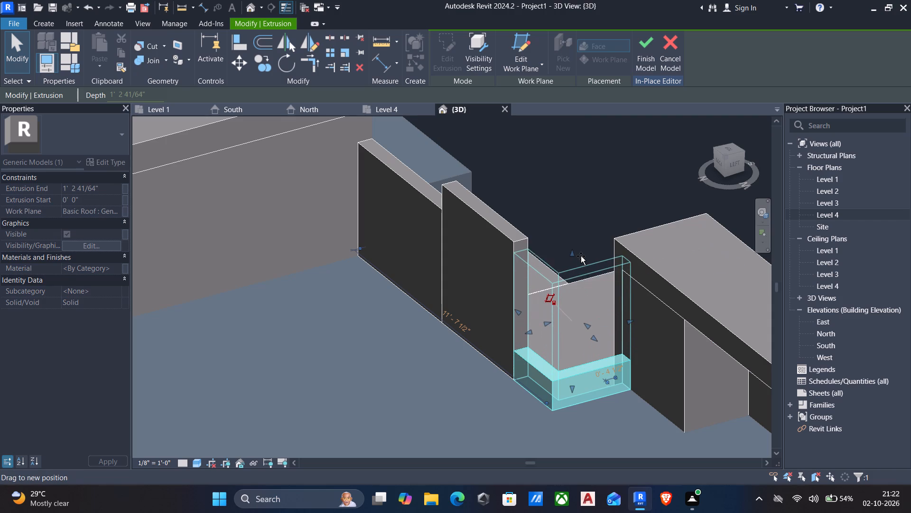
left_click_drag(581, 256, 575, 240)
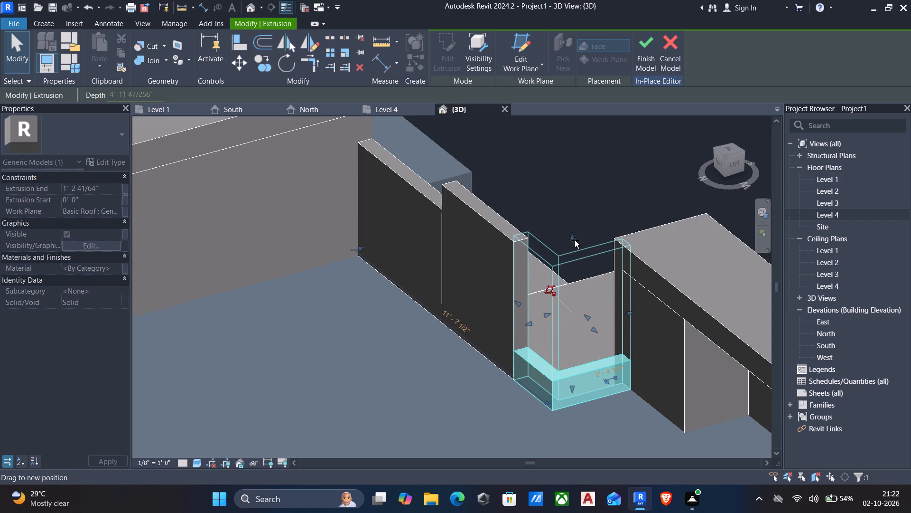
left_click_drag(575, 240, 575, 246)
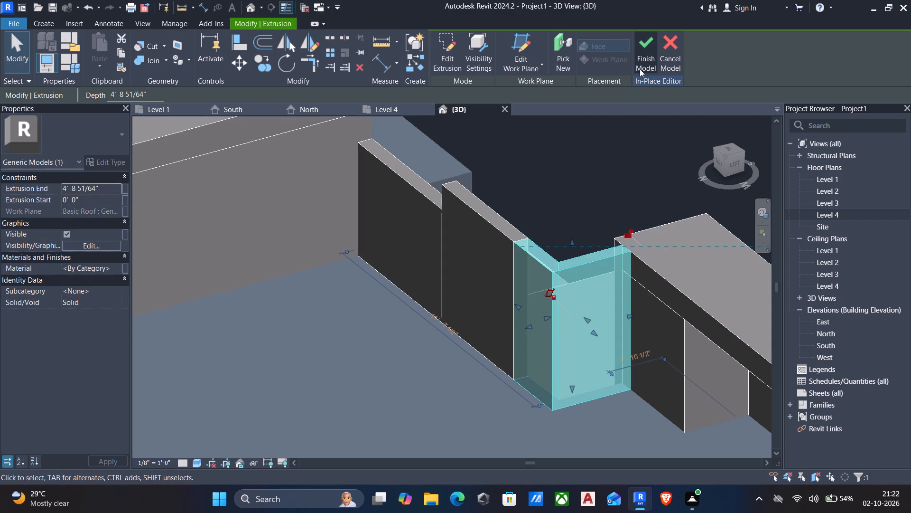
left_click(644, 47)
Examine the whole house from the front and both sides, checking the finished facade and the closed rooftop gap.
scroll(557, 386, "down", 2)
middle_click_drag(548, 397, 404, 381, "shift")
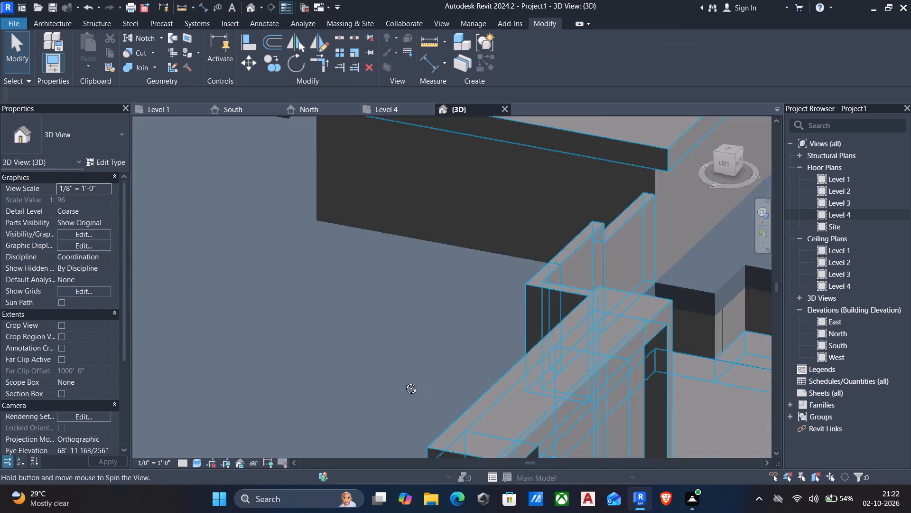
middle_click_drag(404, 381, 318, 382, "shift")
scroll(663, 376, "down", 2)
middle_click_drag(665, 376, 627, 311)
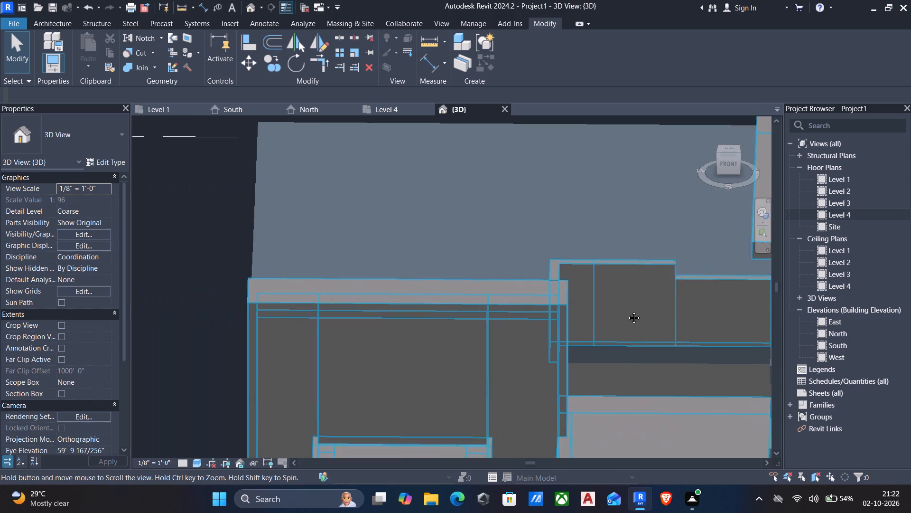
middle_click_drag(627, 311, 624, 303)
scroll(632, 338, "down", 1)
middle_click_drag(634, 345, 630, 308)
scroll(630, 308, "down", 4)
middle_click_drag(632, 348, 599, 355, "shift")
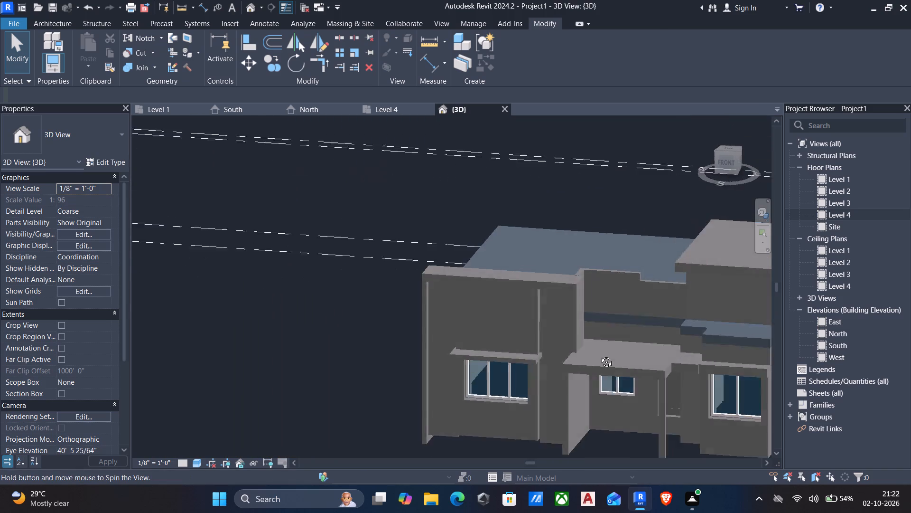
middle_click_drag(599, 355, 667, 348, "shift")
middle_click_drag(667, 348, 662, 350, "shift")
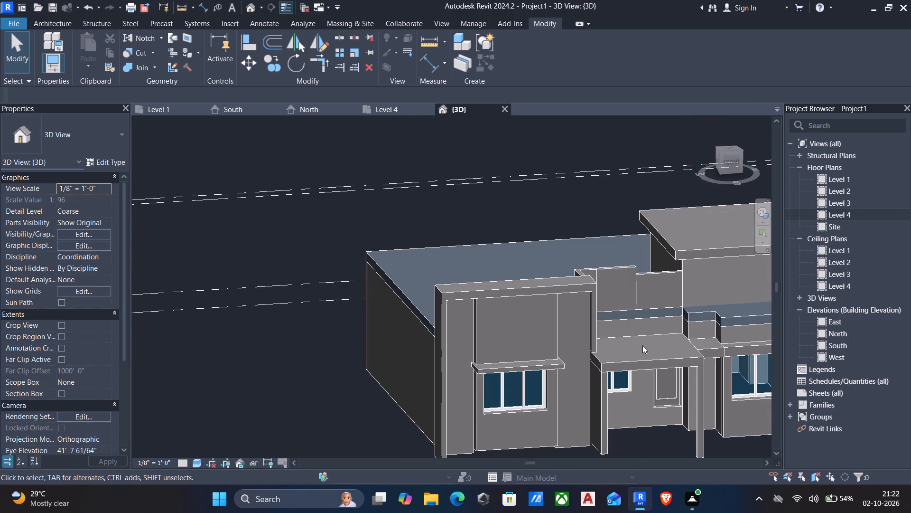
scroll(634, 388, "down", 2)
middle_click_drag(622, 389, 612, 383)
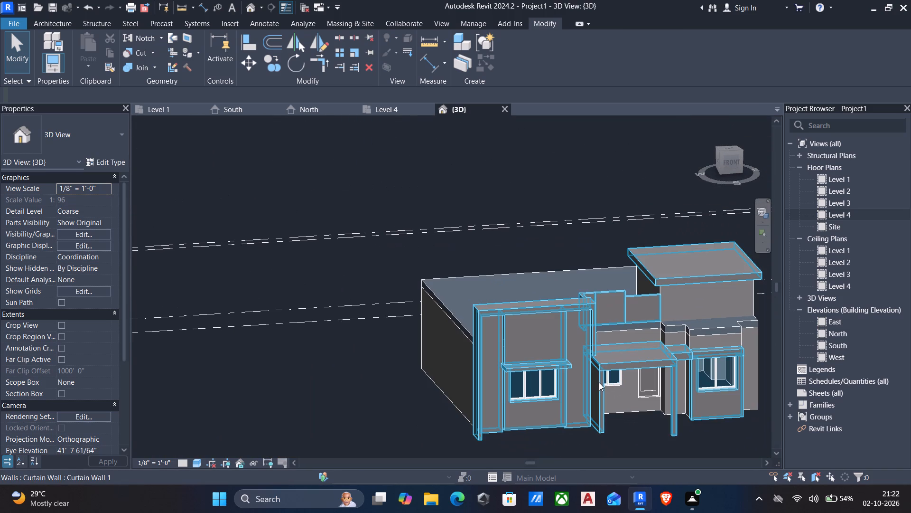
middle_click_drag(595, 382, 571, 362, "shift")
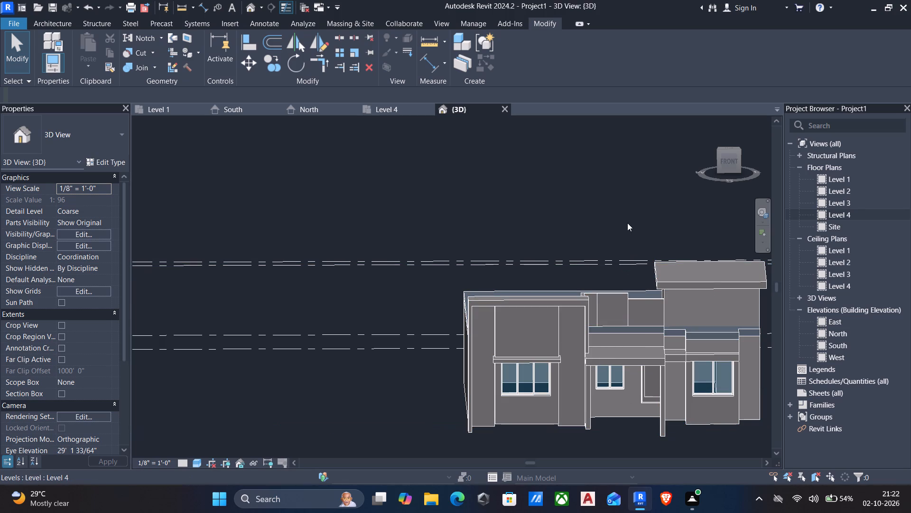
middle_click_drag(614, 223, 588, 209, "shift")
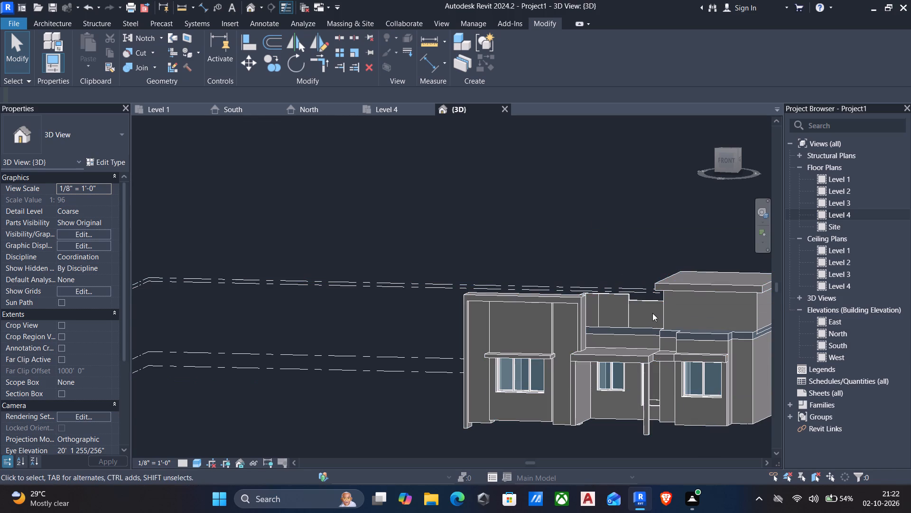
scroll(634, 288, "down", 1)
middle_click_drag(593, 248, 542, 306, "shift")
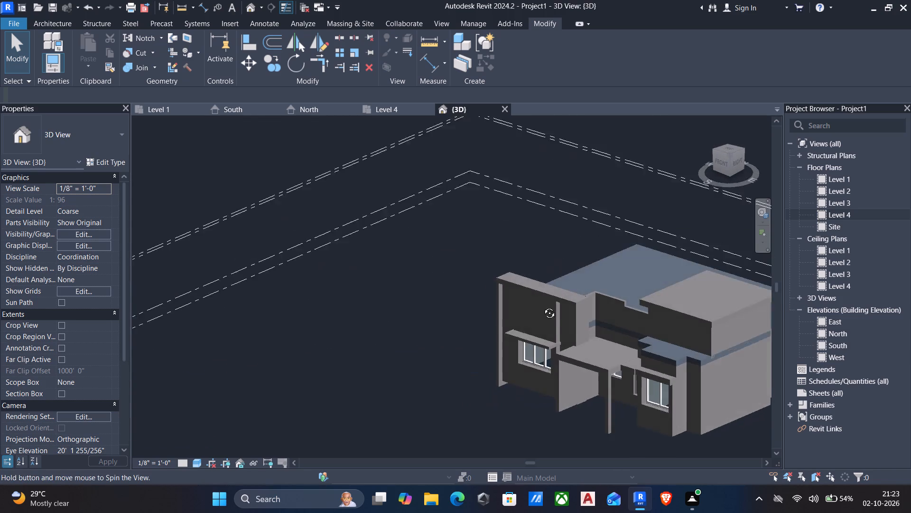
middle_click_drag(542, 306, 718, 306, "shift")
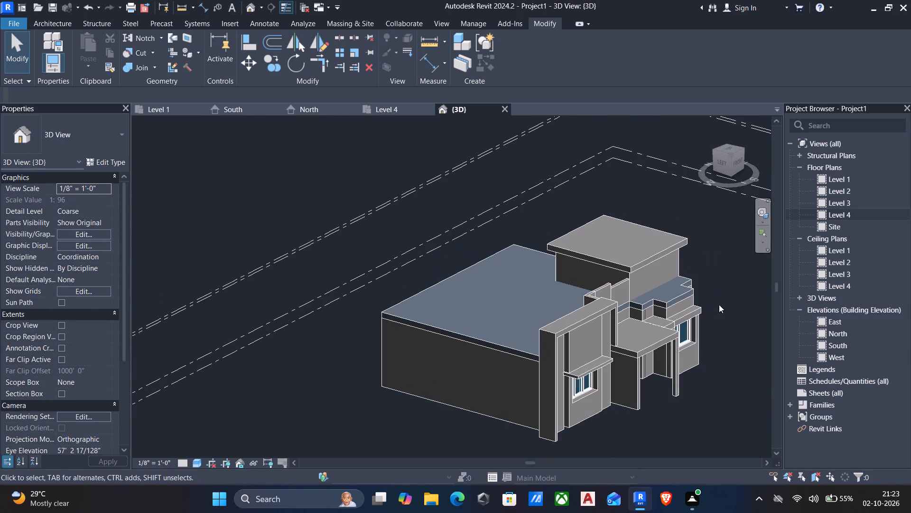
scroll(728, 348, "down", 1)
middle_click_drag(725, 355, 653, 332)
middle_click_drag(614, 296, 550, 293, "shift")
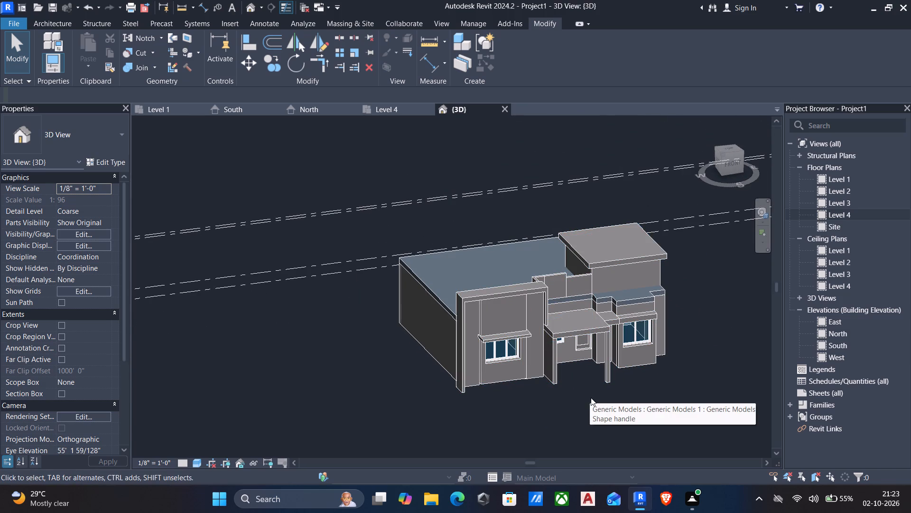
middle_click_drag(575, 402, 506, 383, "shift")
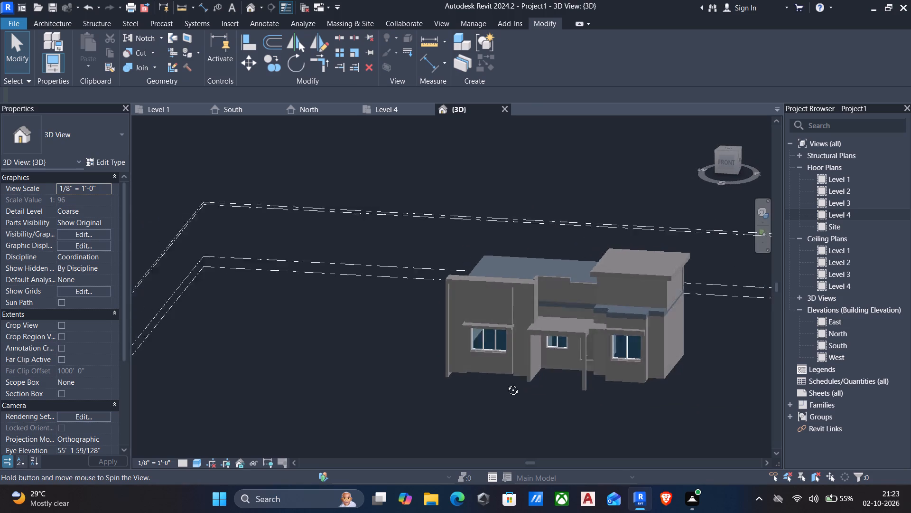
middle_click_drag(506, 383, 492, 386, "shift")
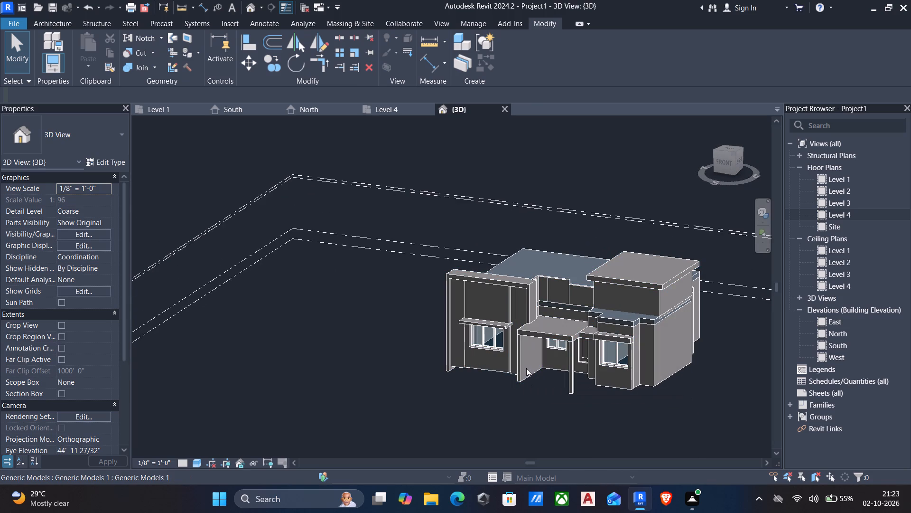
Open the in-place front facade model for editing again.
left_click(521, 378)
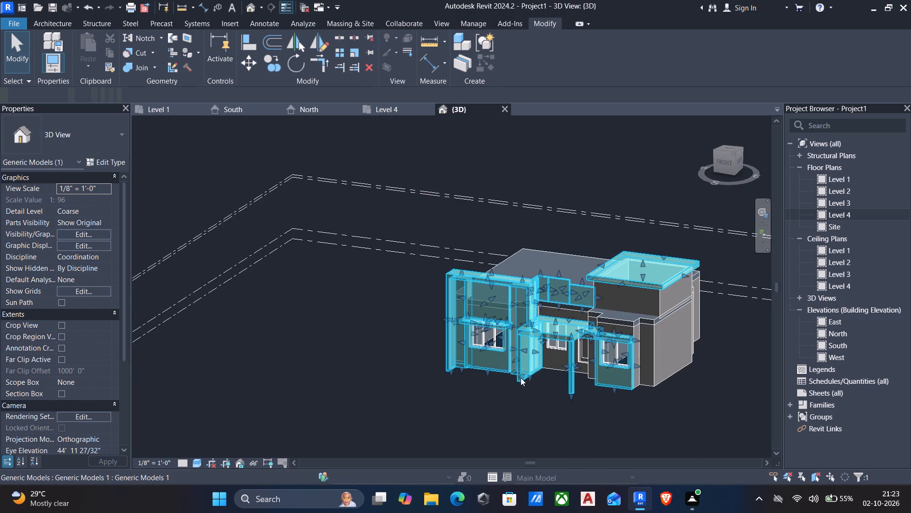
left_click(516, 51)
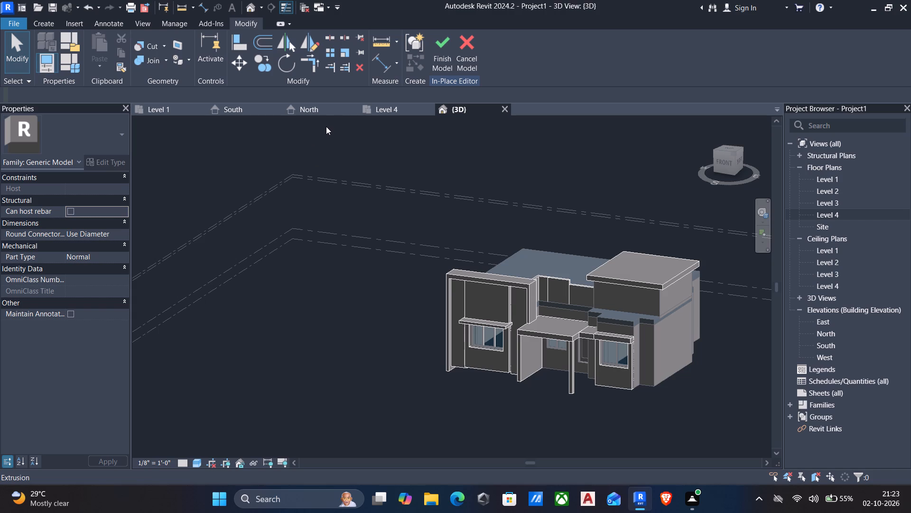
left_click(49, 24)
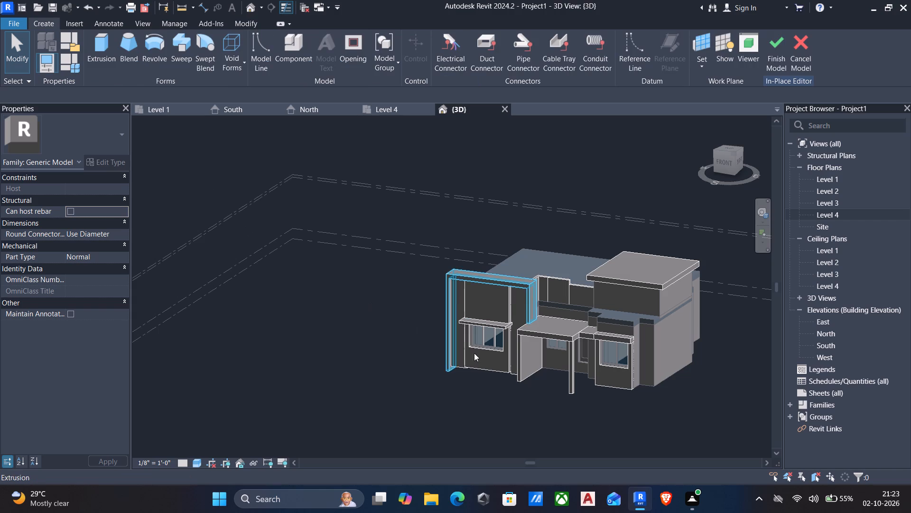
left_click(523, 374)
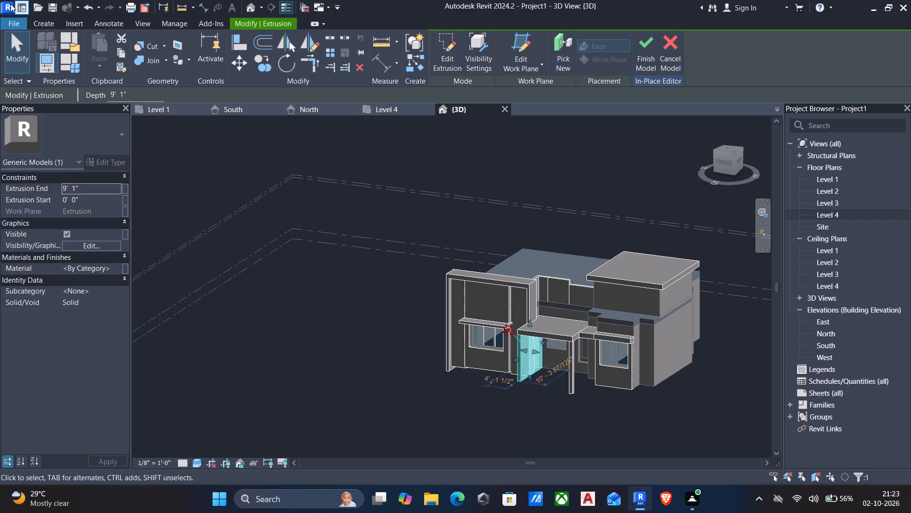
key("Escape")
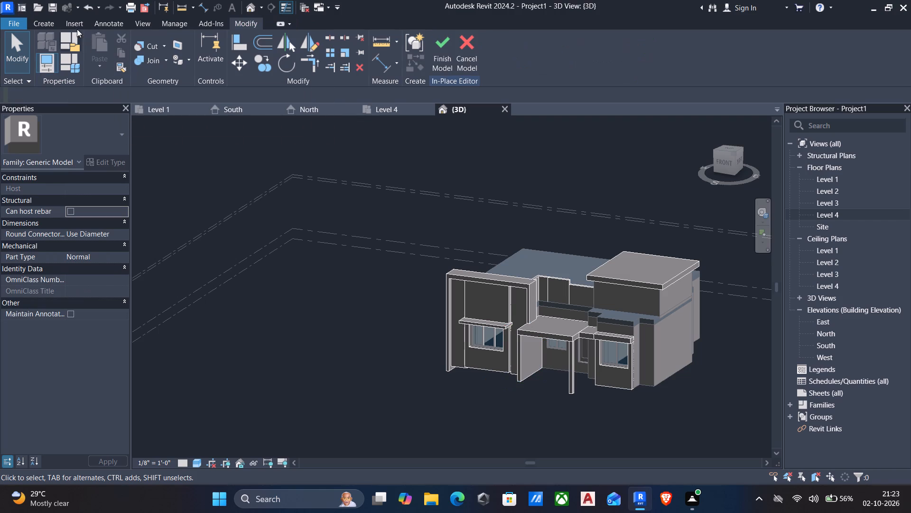
Start a new extrusion and pick the porch side wall's inner face as its work plane.
left_click(43, 20)
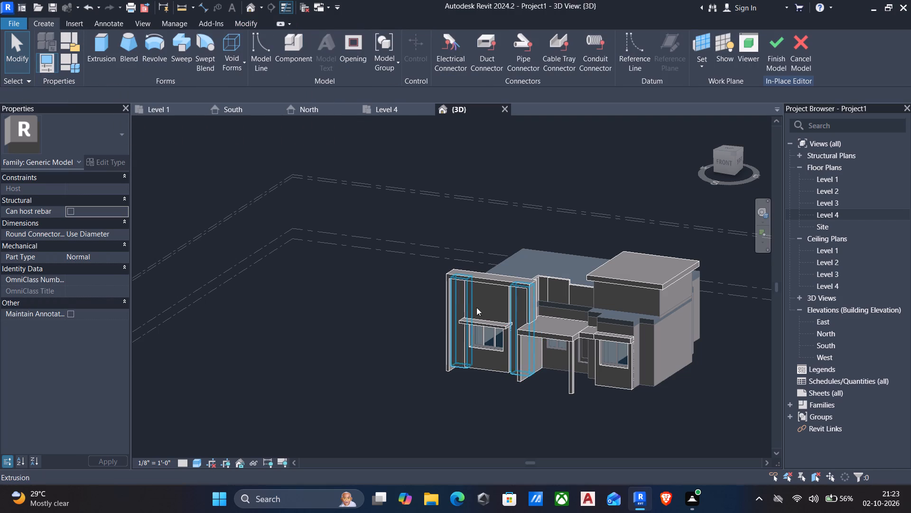
left_click(103, 45)
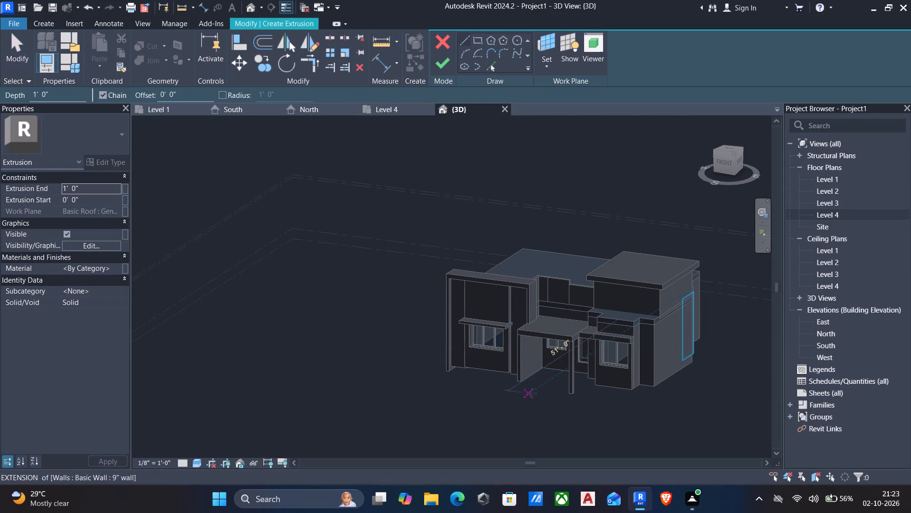
left_click(548, 66)
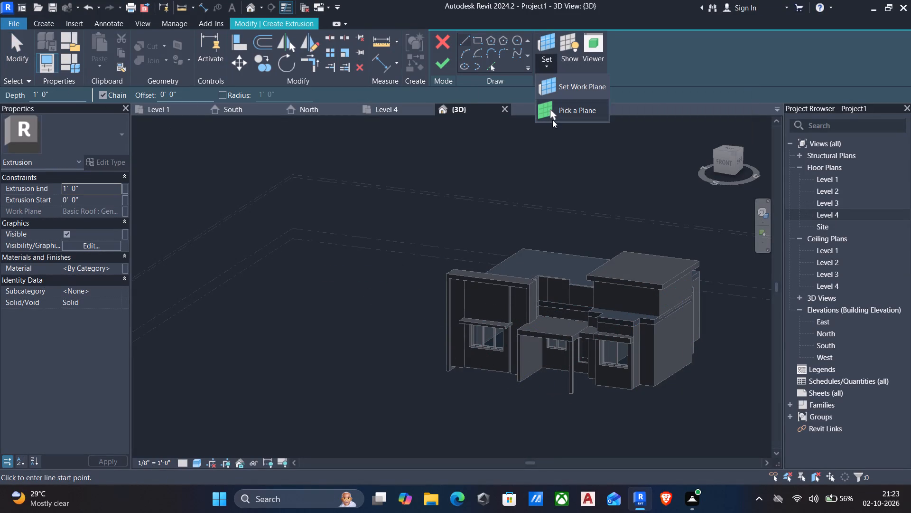
left_click(563, 113)
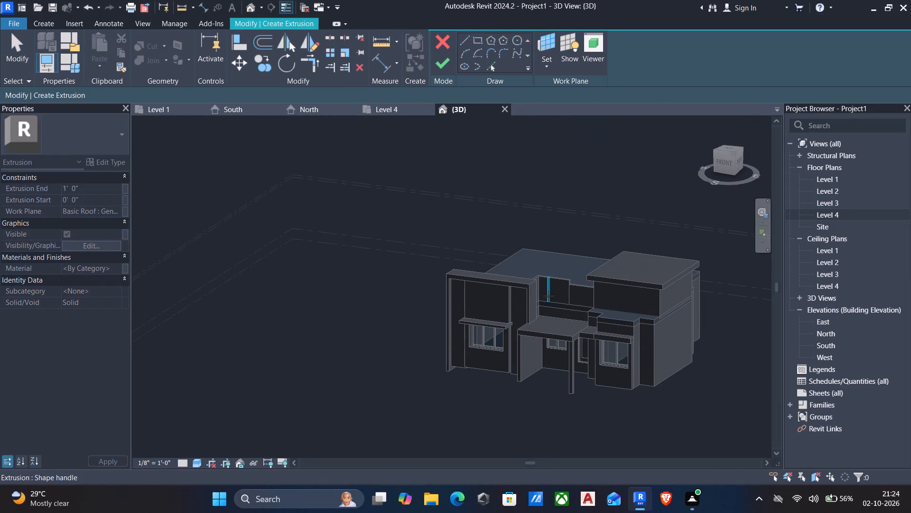
middle_click_drag(549, 350, 519, 358, "shift")
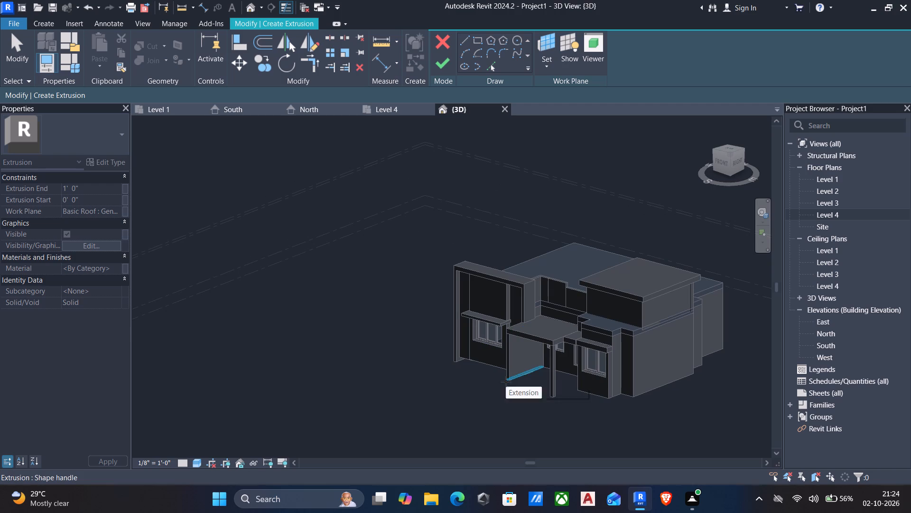
left_click(511, 365)
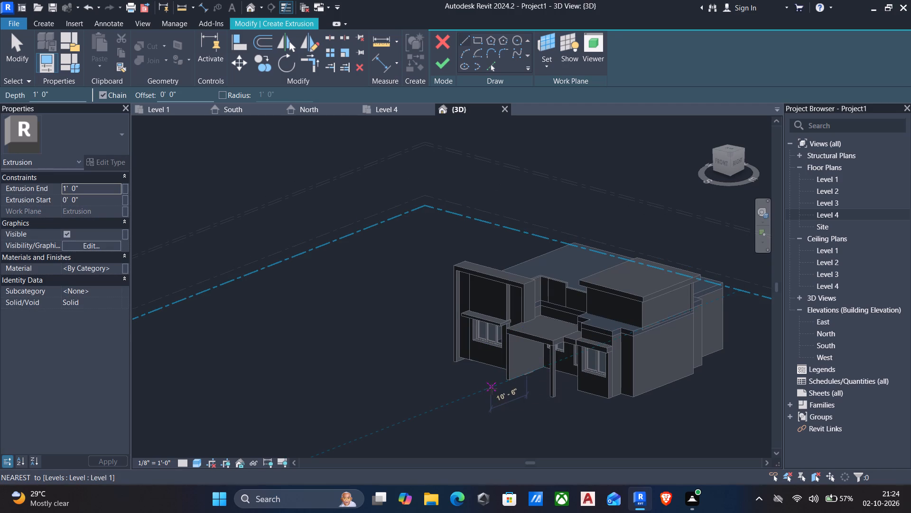
Sketch a rectangle about 2'-0" long and 1'-0" high from the bottom front corner of the porch side wall's inner face.
middle_click_drag(492, 389, 499, 387, "shift")
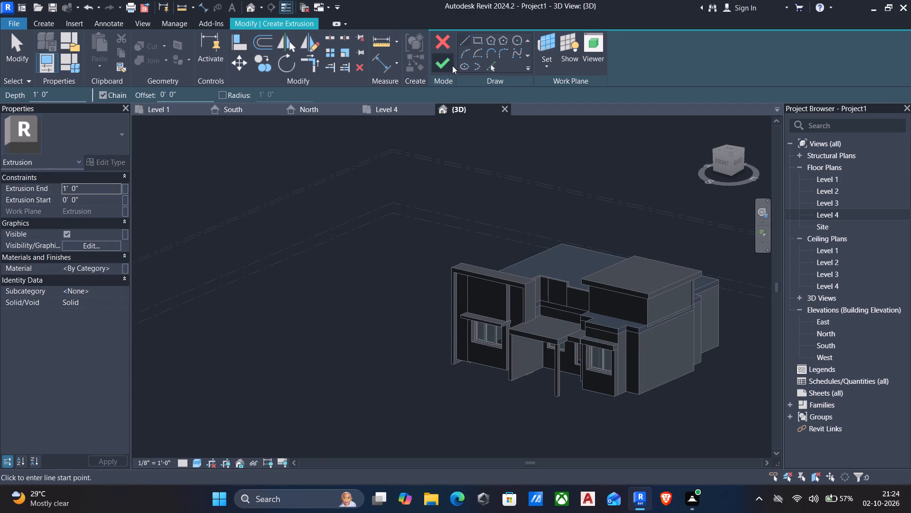
left_click(475, 43)
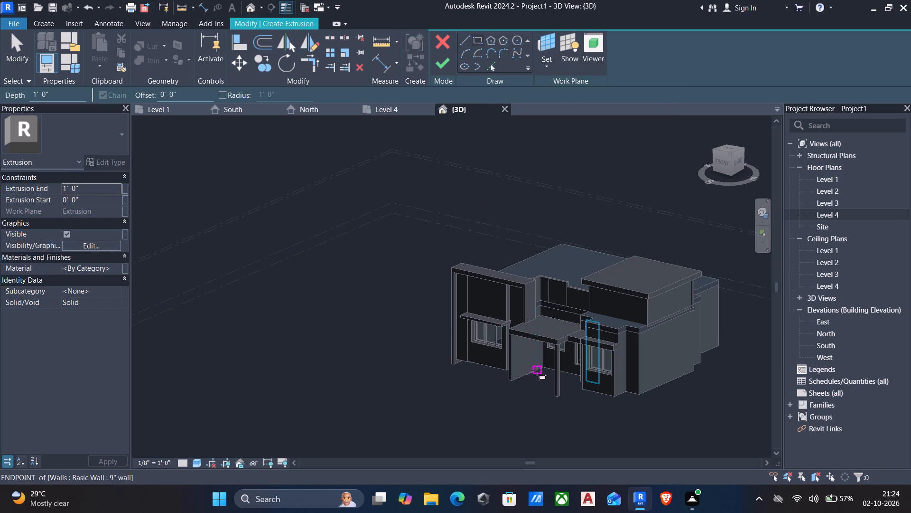
middle_click_drag(529, 376, 493, 372, "shift")
scroll(496, 377, "up", 3)
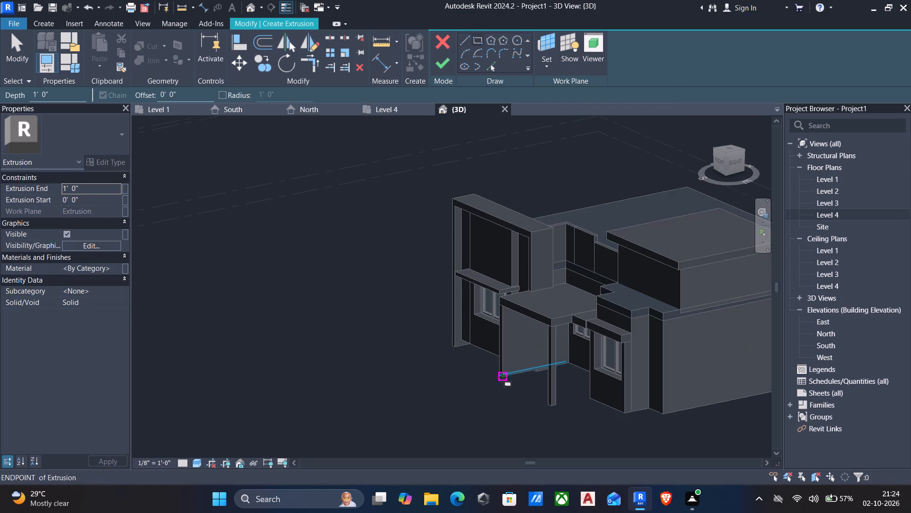
left_click(502, 377)
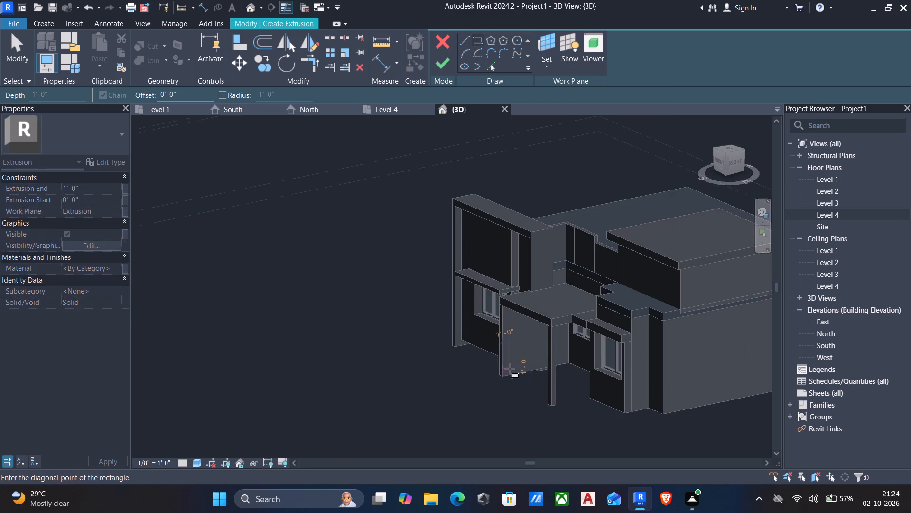
scroll(510, 369, "up", 2)
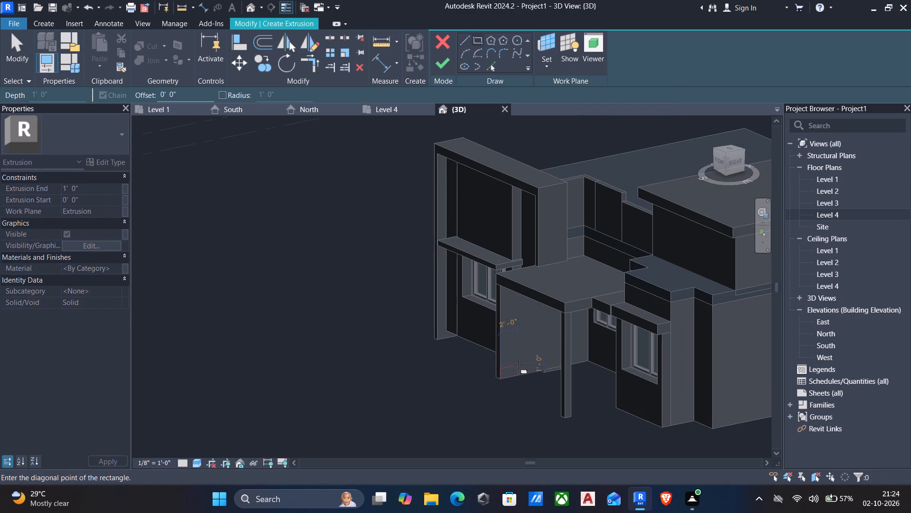
left_click(518, 365)
key("Escape")
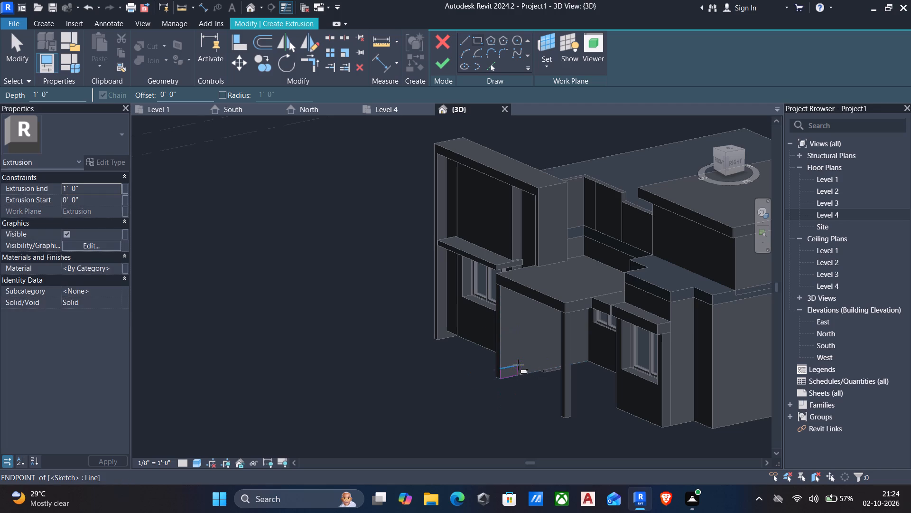
key("Escape")
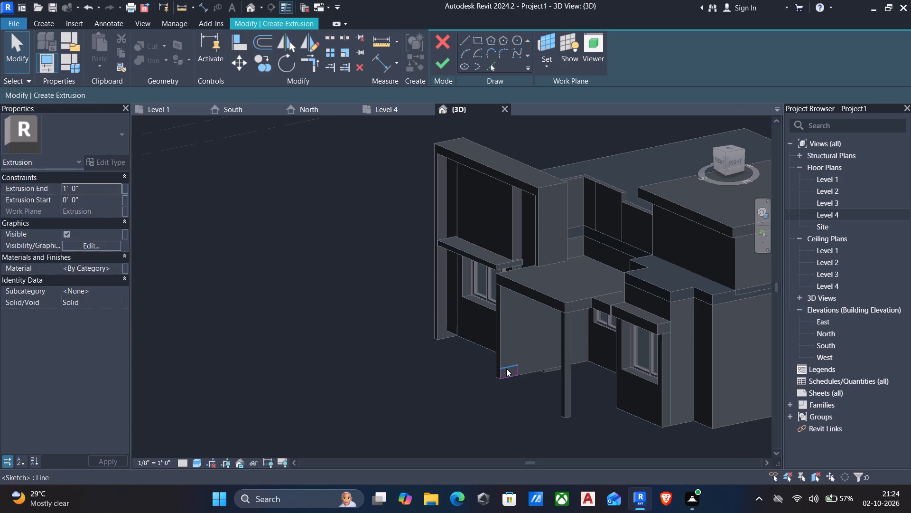
scroll(506, 368, "up", 2)
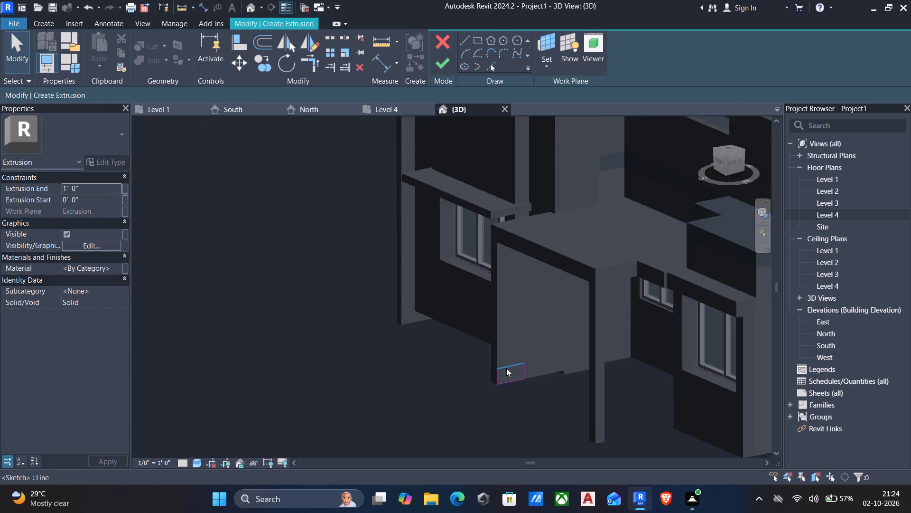
scroll(506, 368, "up", 5)
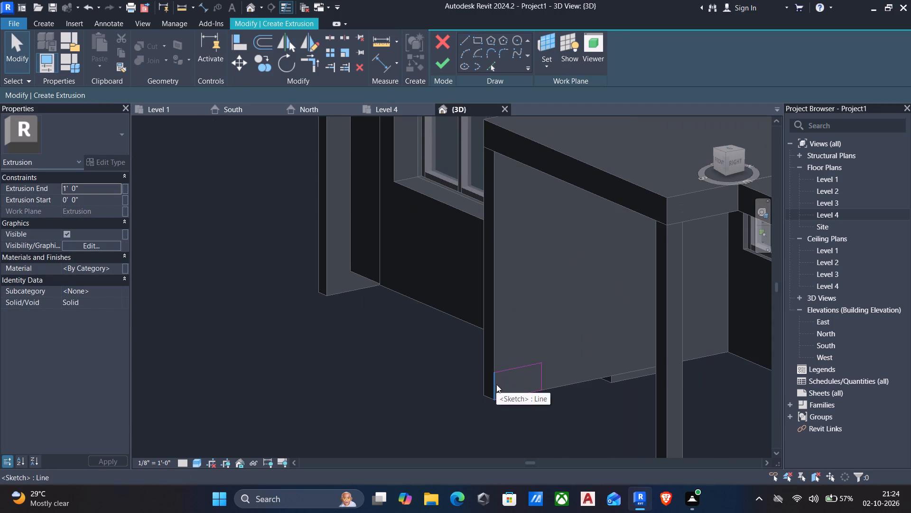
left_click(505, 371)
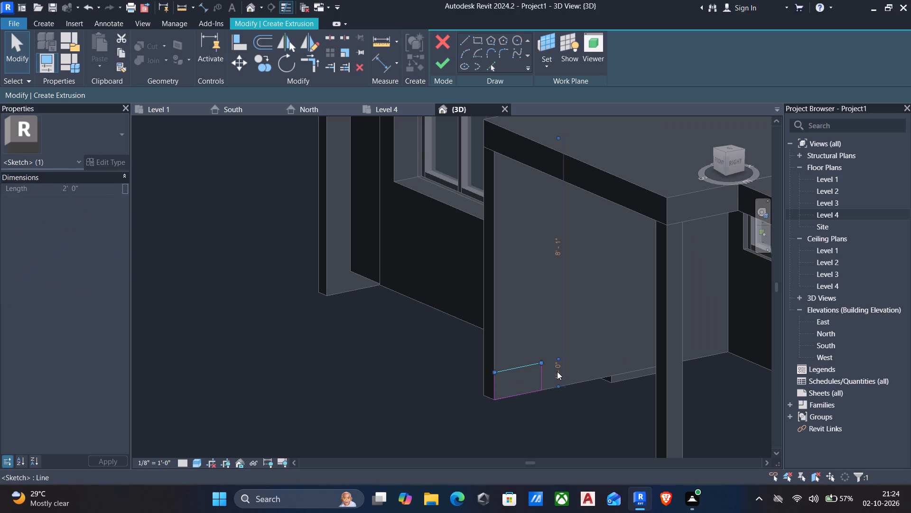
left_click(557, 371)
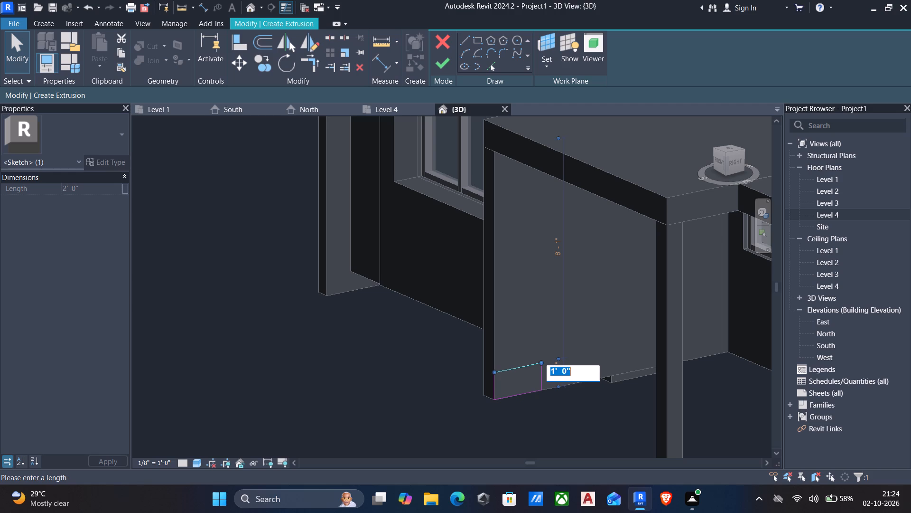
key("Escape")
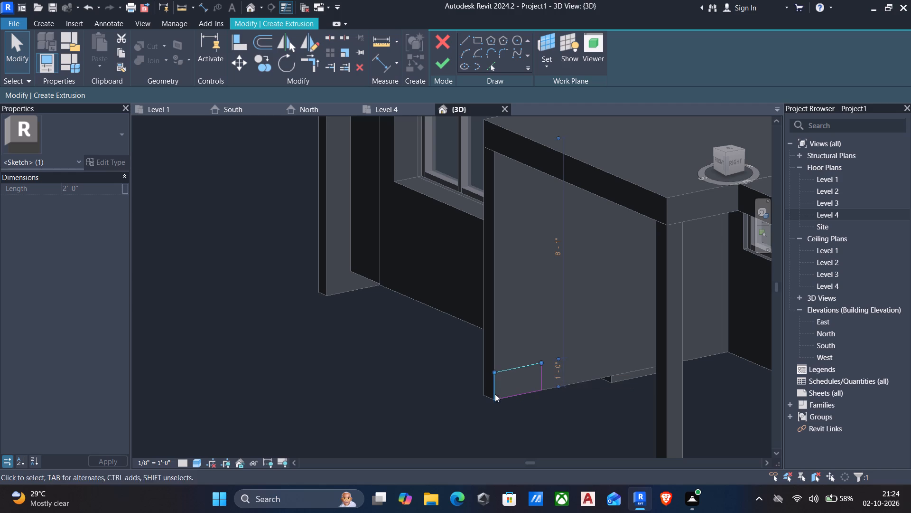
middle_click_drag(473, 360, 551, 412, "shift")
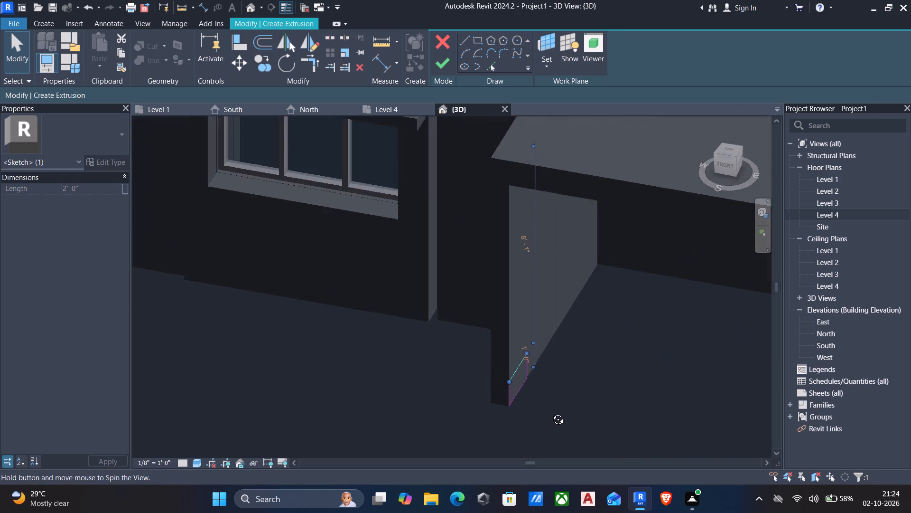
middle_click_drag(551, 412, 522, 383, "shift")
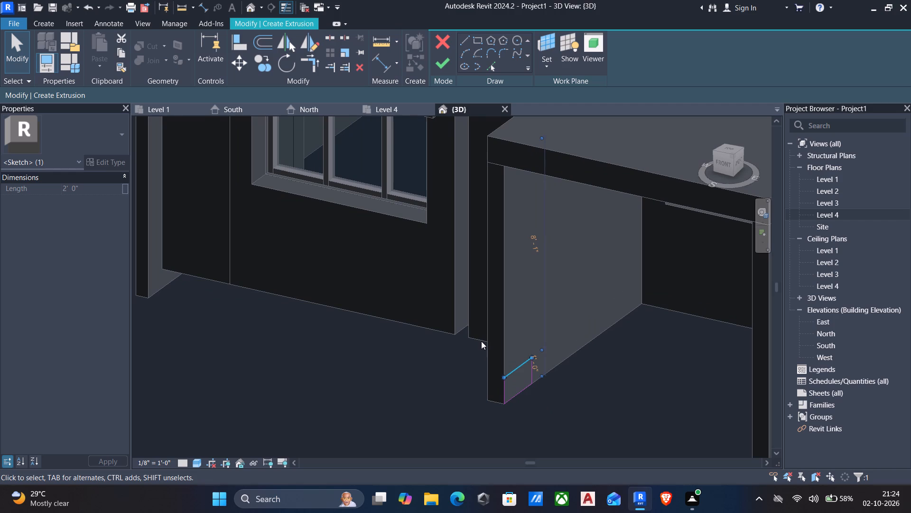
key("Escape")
Finish the rectangle sketch and stretch the new extrusion across the porch front to a depth of about 4'-11 1/2".
scroll(506, 339, "down", 1)
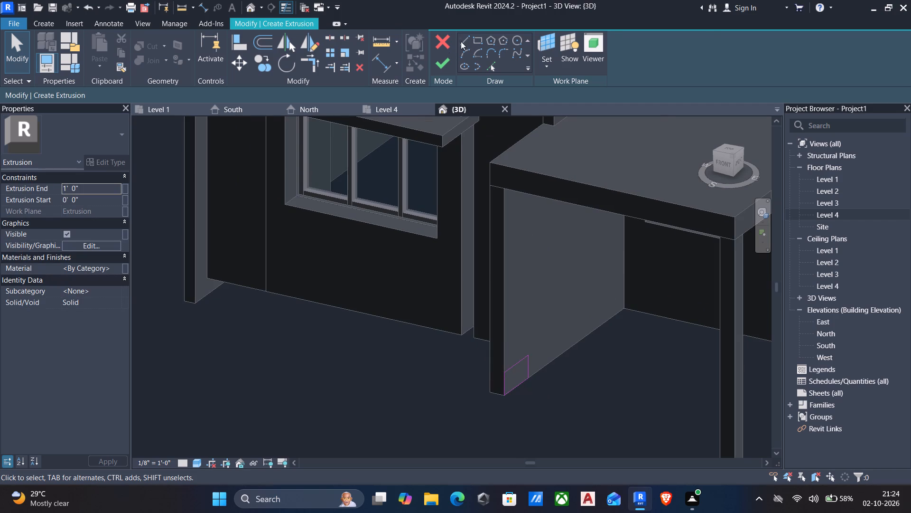
left_click(441, 60)
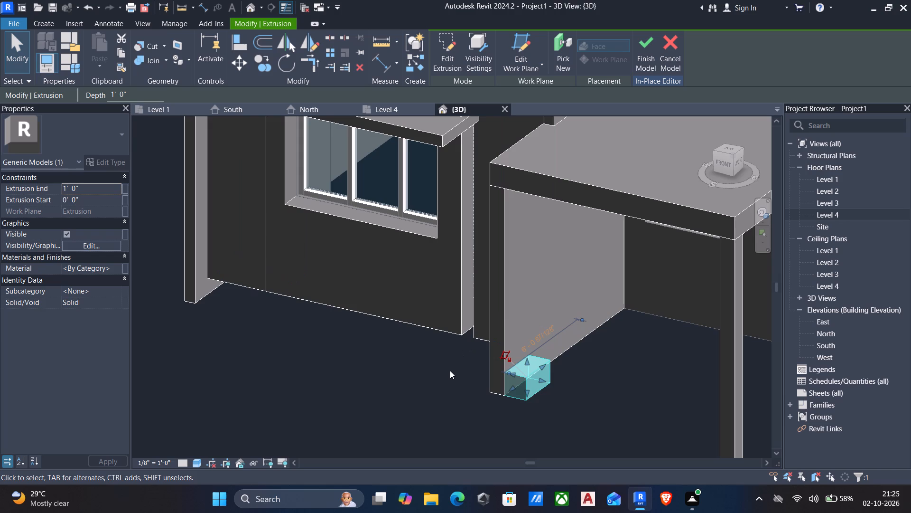
middle_click_drag(450, 381, 411, 388, "shift")
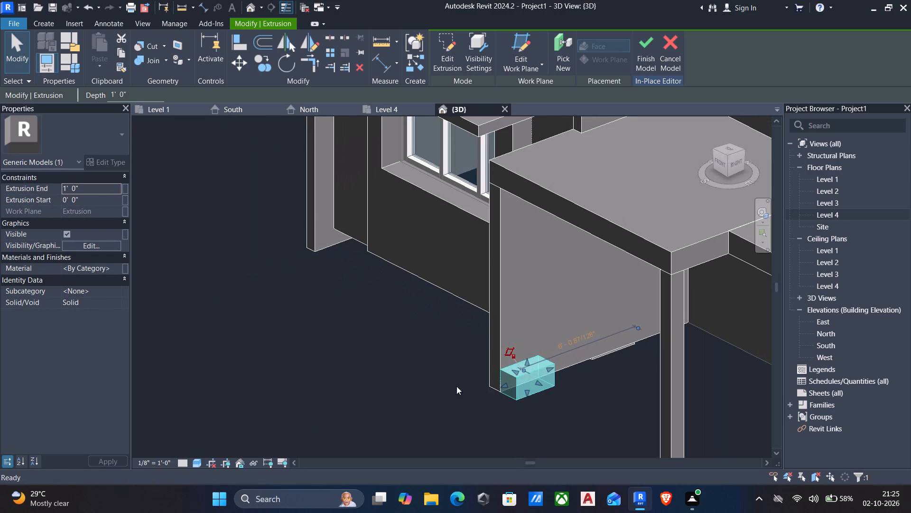
left_click_drag(539, 385, 599, 409)
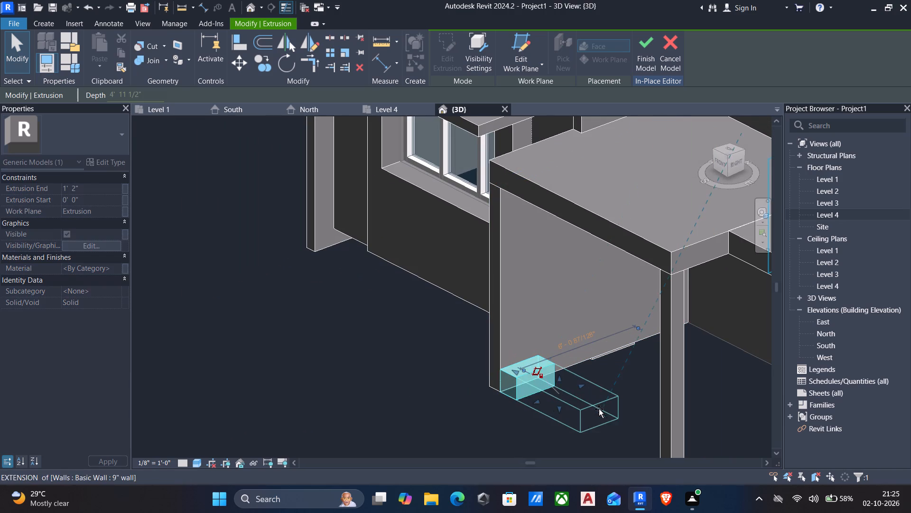
left_click_drag(599, 409, 599, 408)
scroll(545, 408, "down", 3)
middle_click_drag(528, 413, 573, 391)
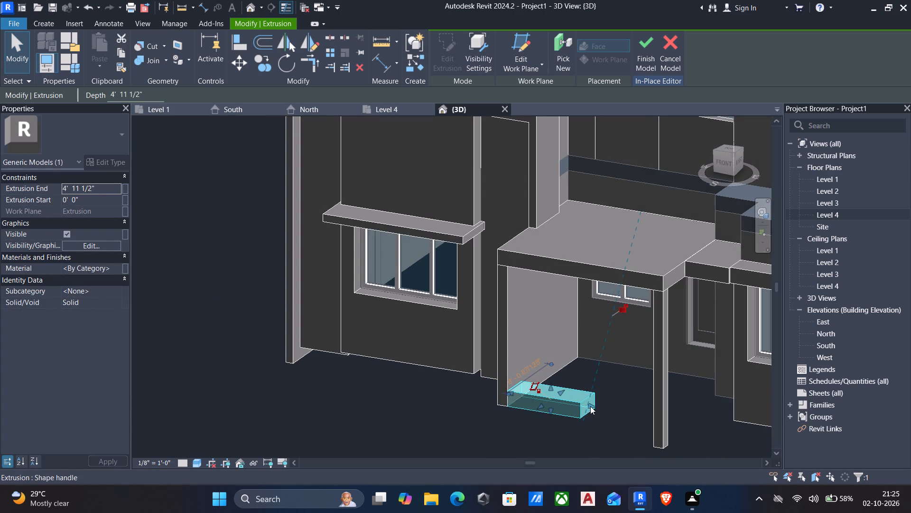
Edit the base extrusion's sketch, set the rectangle's height to 8", and finish the sketch.
left_click(446, 55)
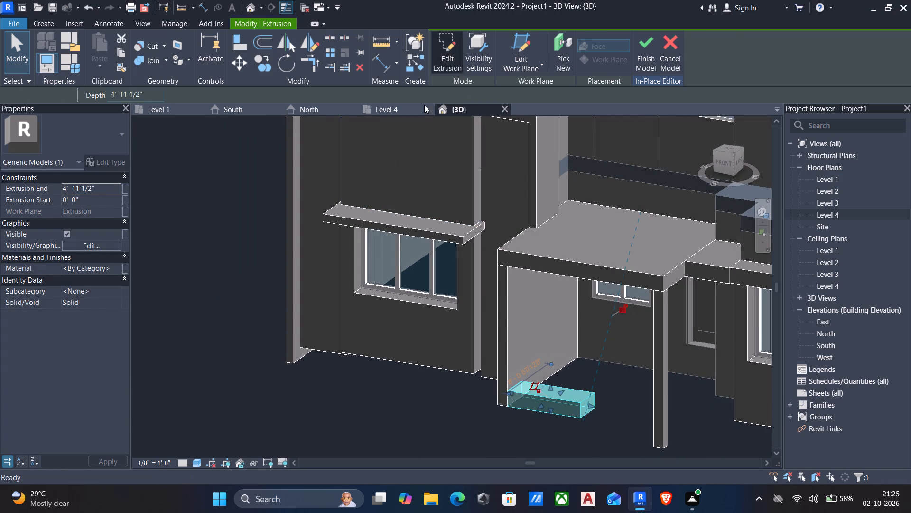
scroll(511, 407, "up", 2)
middle_click_drag(516, 397, 487, 401, "shift")
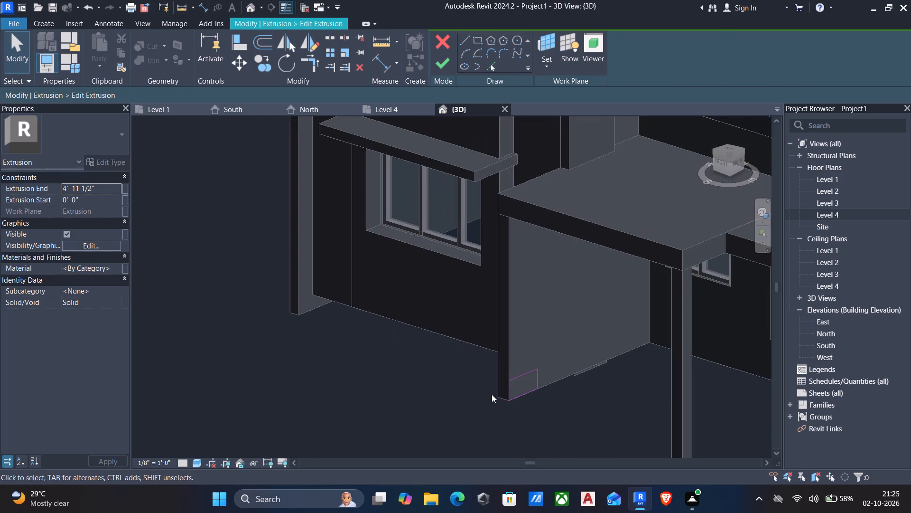
left_click(533, 373)
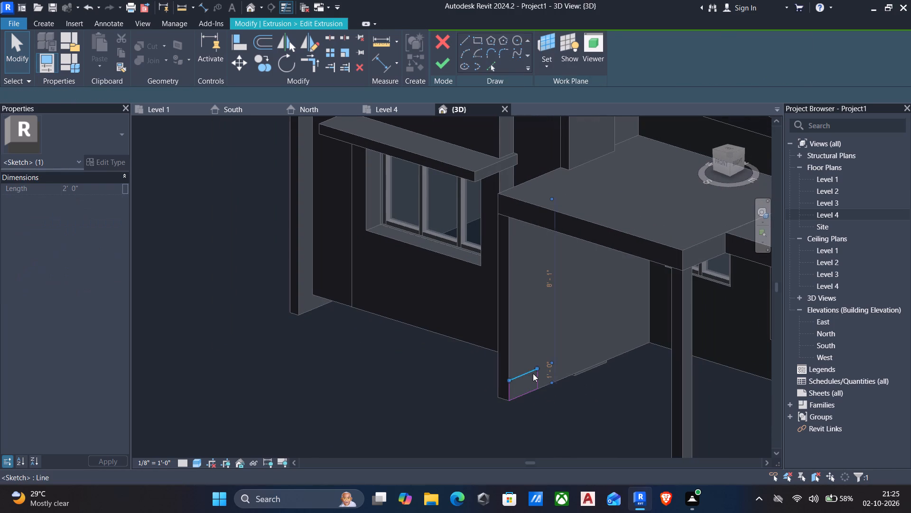
left_click(551, 371)
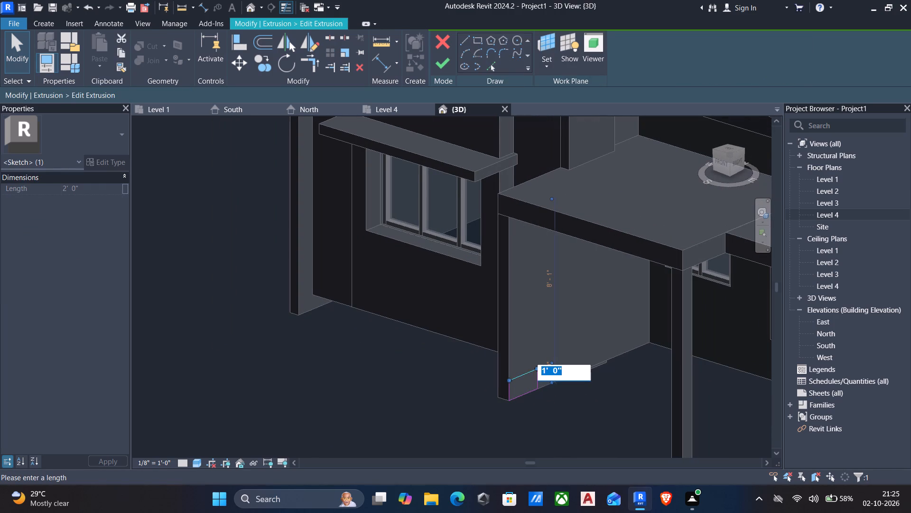
type("8\"")
key("Return")
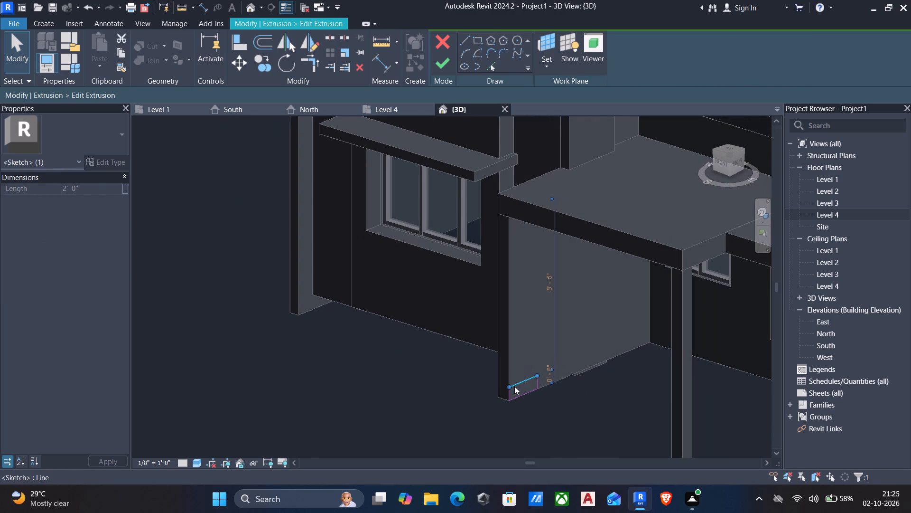
key("Escape")
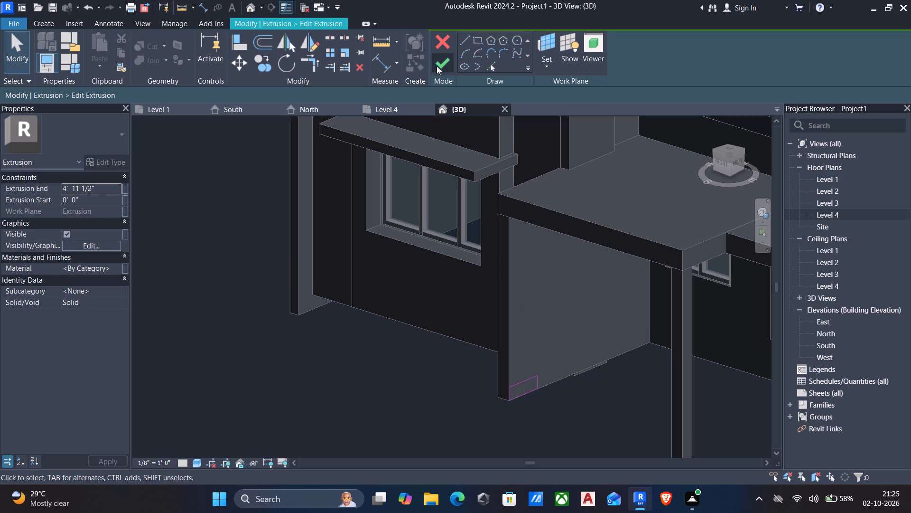
left_click(437, 66)
Stretch the base extrusion's free end across the porch opening to the corner post, to a depth of 9'-11".
middle_click_drag(459, 410, 495, 409, "shift")
scroll(496, 409, "down", 2)
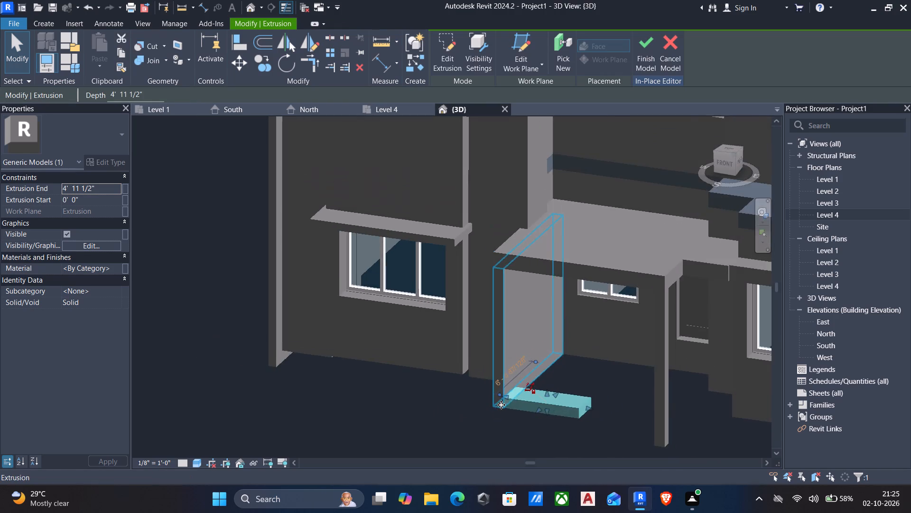
middle_click_drag(501, 405, 499, 320)
middle_click_drag(527, 355, 543, 354, "shift")
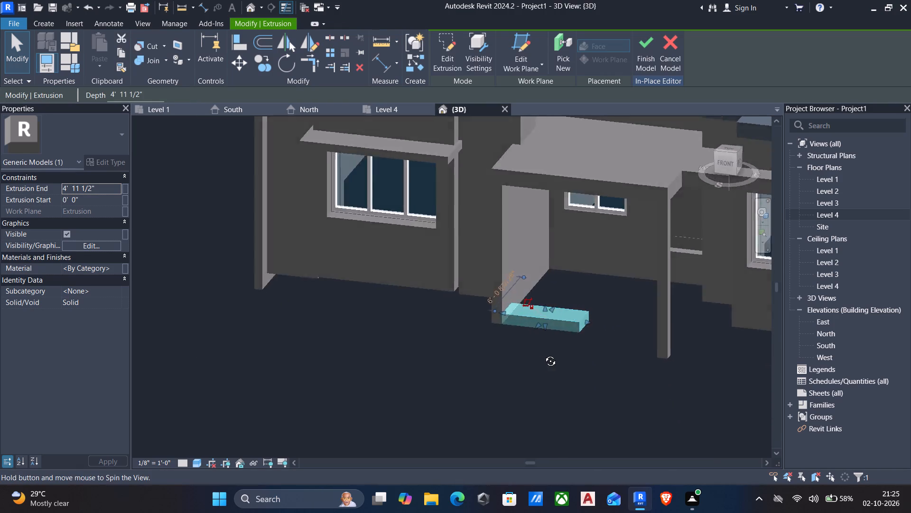
middle_click_drag(543, 354, 608, 343, "shift")
scroll(603, 313, "up", 3)
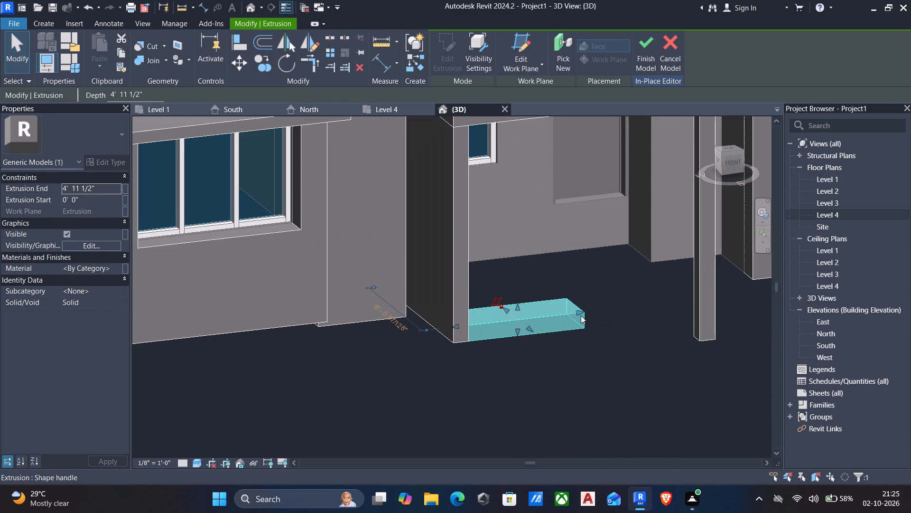
left_click_drag(581, 311, 669, 303)
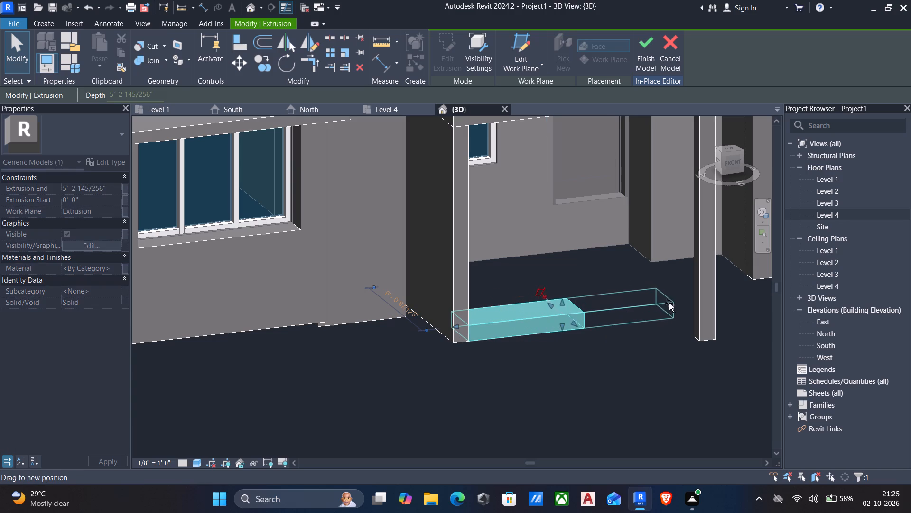
left_click_drag(669, 303, 688, 298)
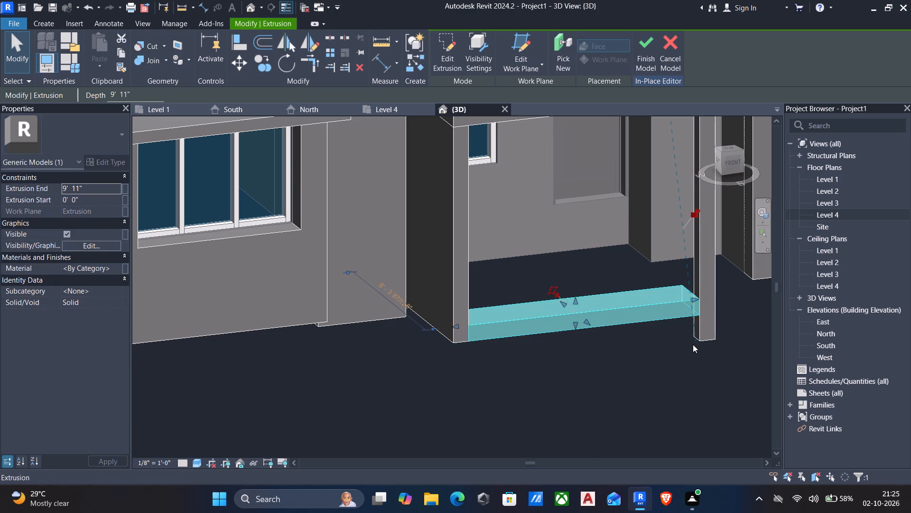
key("Escape")
Align the bottom face of the porch corner post with the underside of the base extrusion.
scroll(694, 364, "down", 1)
middle_click_drag(694, 366, 657, 336, "shift")
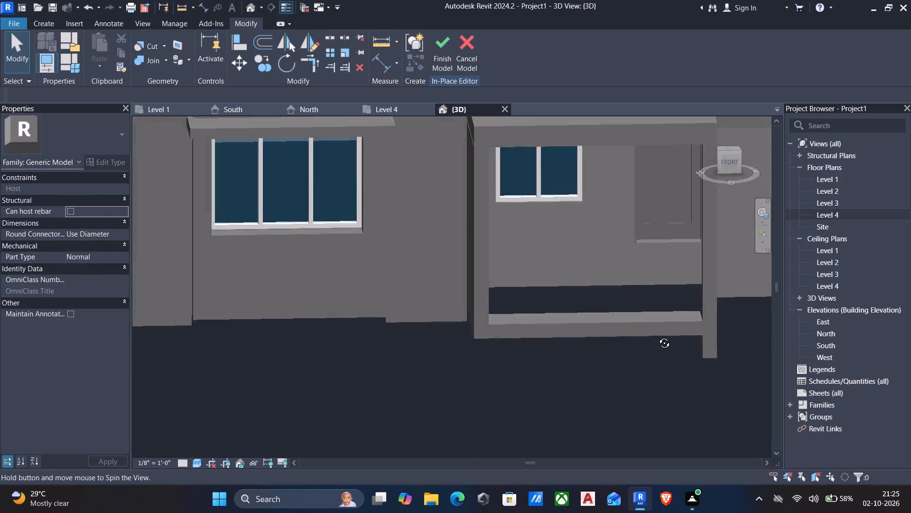
middle_click_drag(657, 336, 654, 296, "shift")
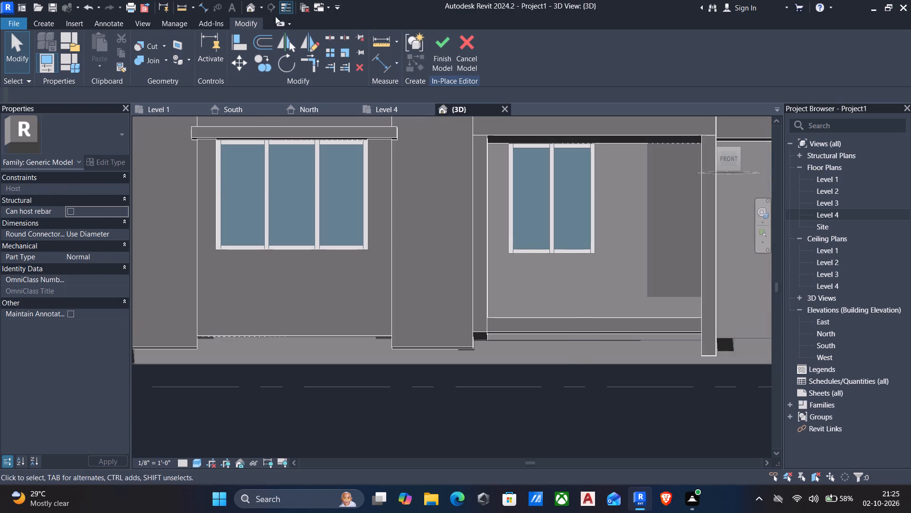
type("al")
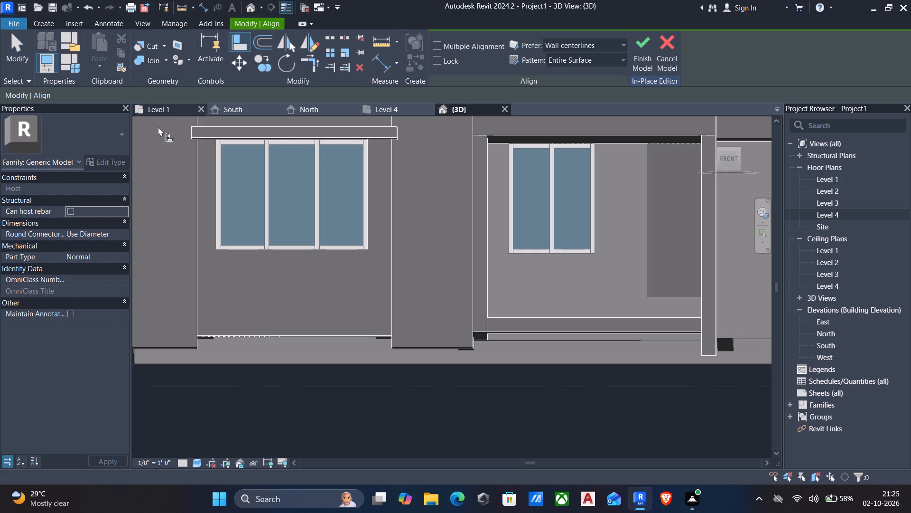
middle_click_drag(496, 378, 520, 301, "shift")
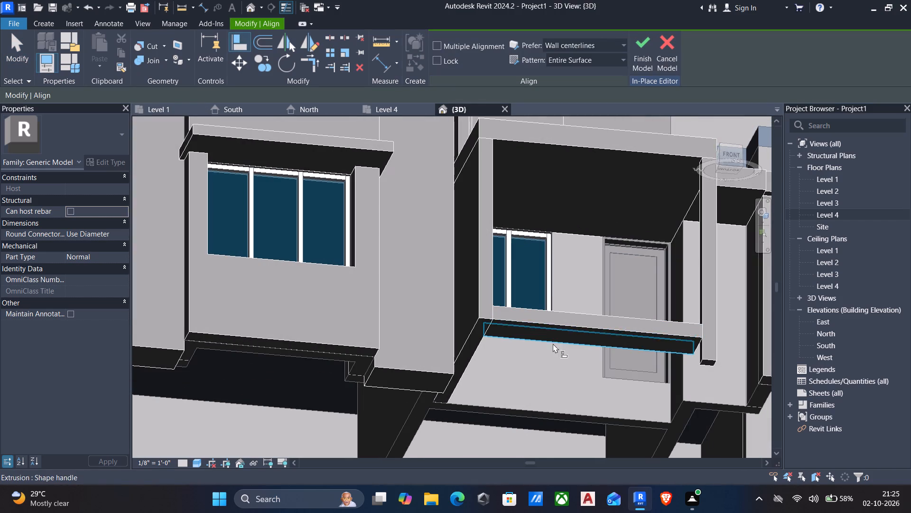
left_click(567, 328)
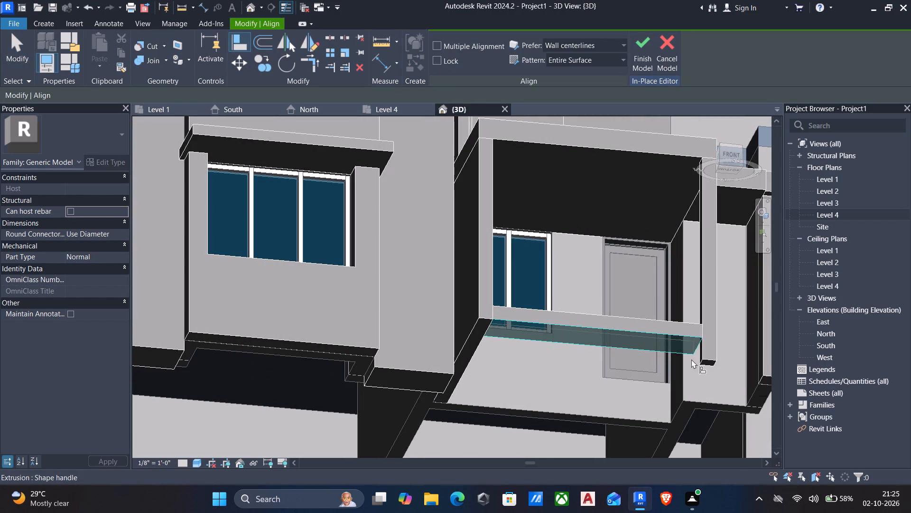
left_click(704, 363)
key("Escape")
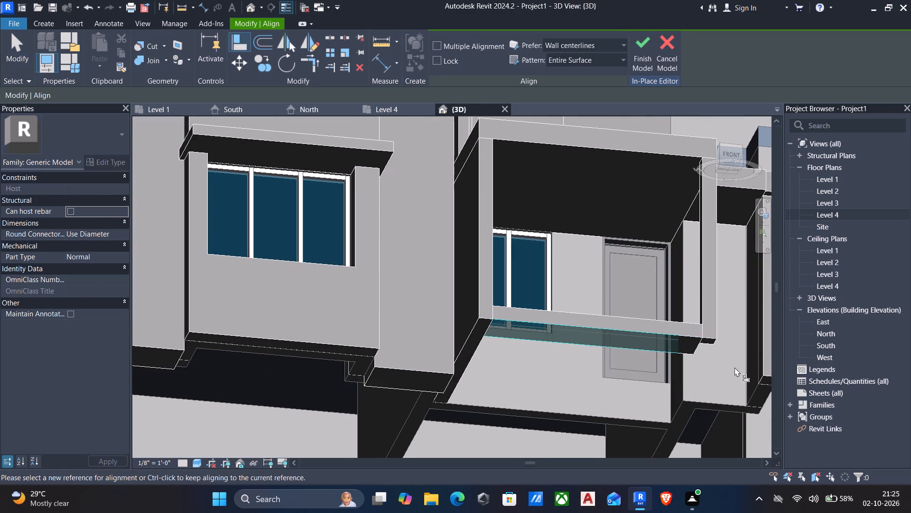
middle_click_drag(749, 379, 571, 430, "shift")
scroll(571, 430, "down", 1, "shift")
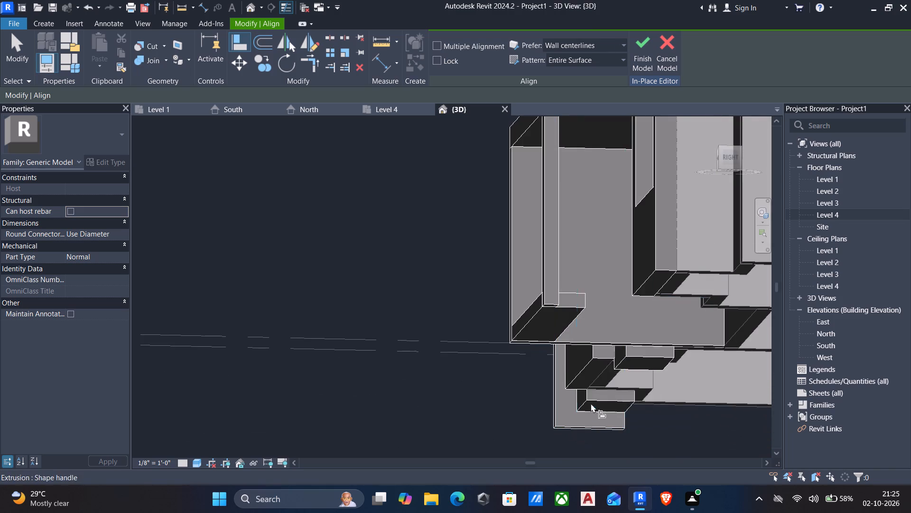
middle_click_drag(581, 364, 599, 426, "shift")
key("Escape")
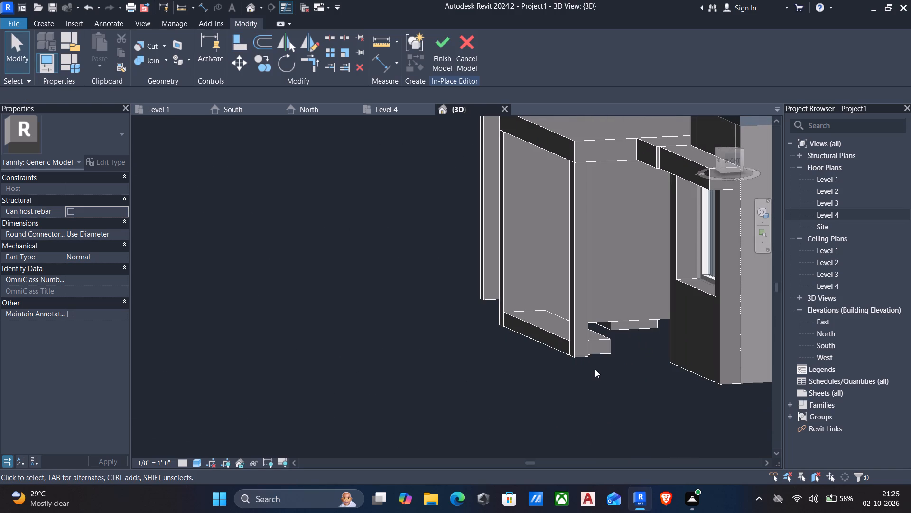
Examine the base extrusion from the side and front, checking how its end meets the porch corner post.
middle_click_drag(553, 377, 524, 391, "shift")
middle_click_drag(481, 309, 536, 335, "shift")
scroll(567, 342, "down", 2)
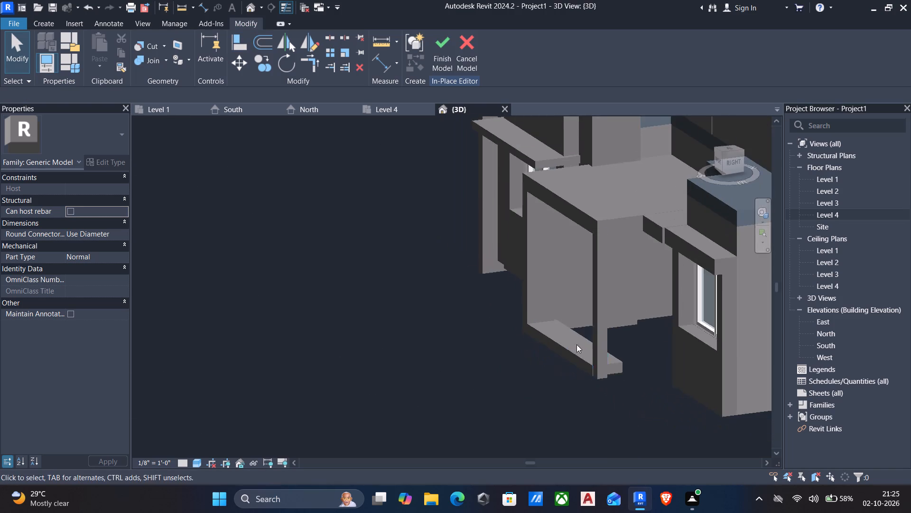
middle_click_drag(614, 354, 588, 351)
scroll(571, 344, "up", 3)
scroll(570, 341, "down", 2)
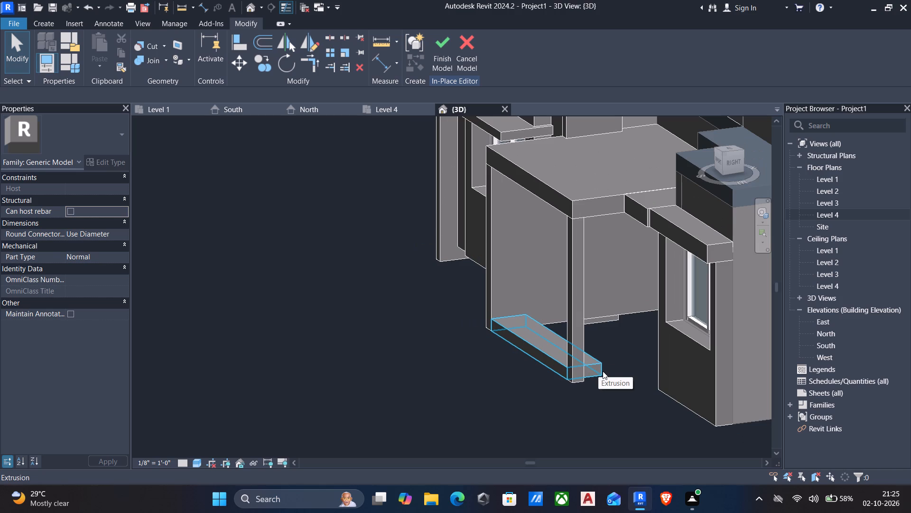
left_click(598, 365)
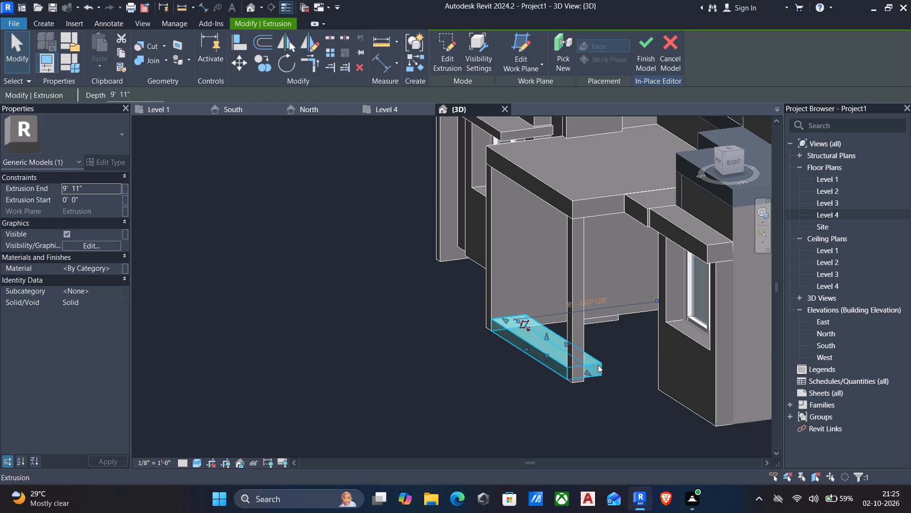
middle_click_drag(563, 403, 570, 412, "shift")
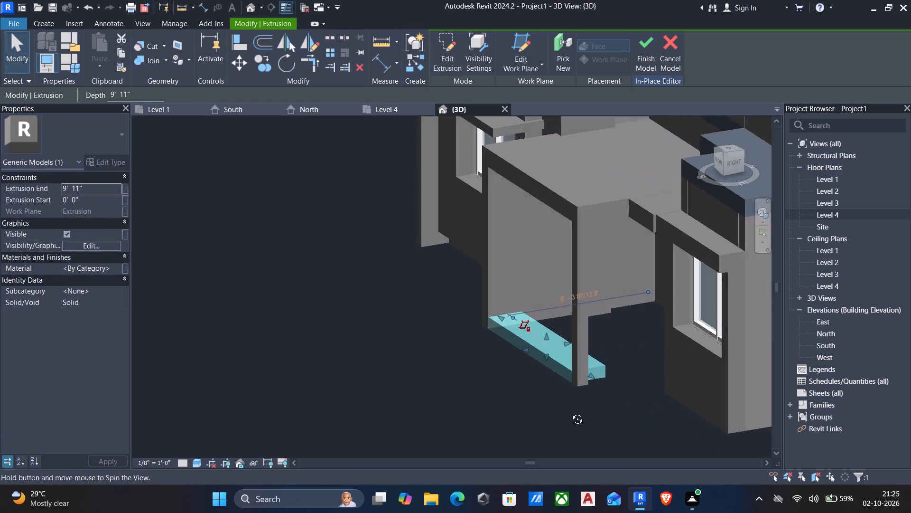
middle_click_drag(570, 412, 616, 413, "shift")
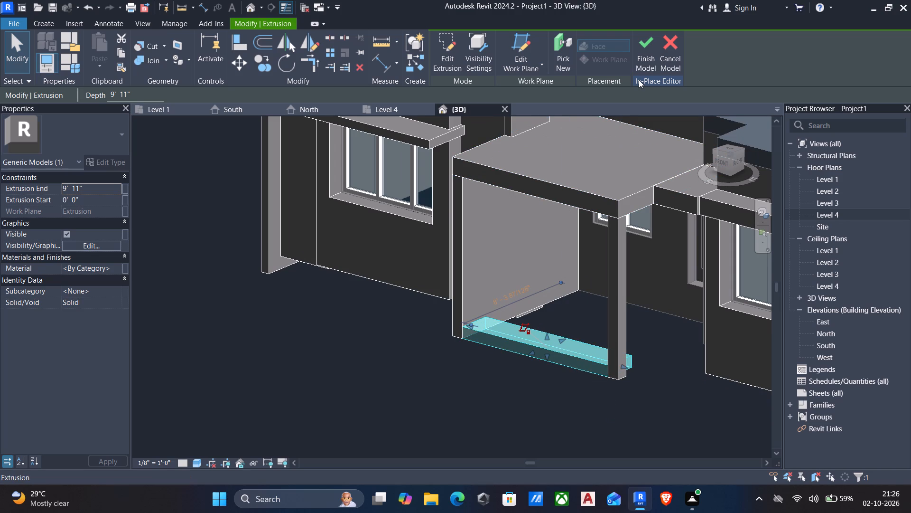
Finish the in-place front facade model.
left_click(646, 43)
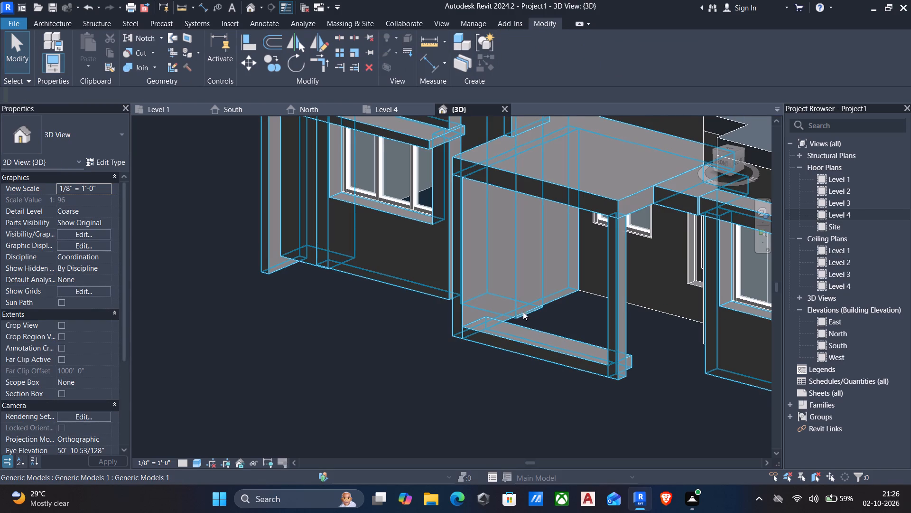
Reopen the in-place front facade model for editing.
left_click(552, 351)
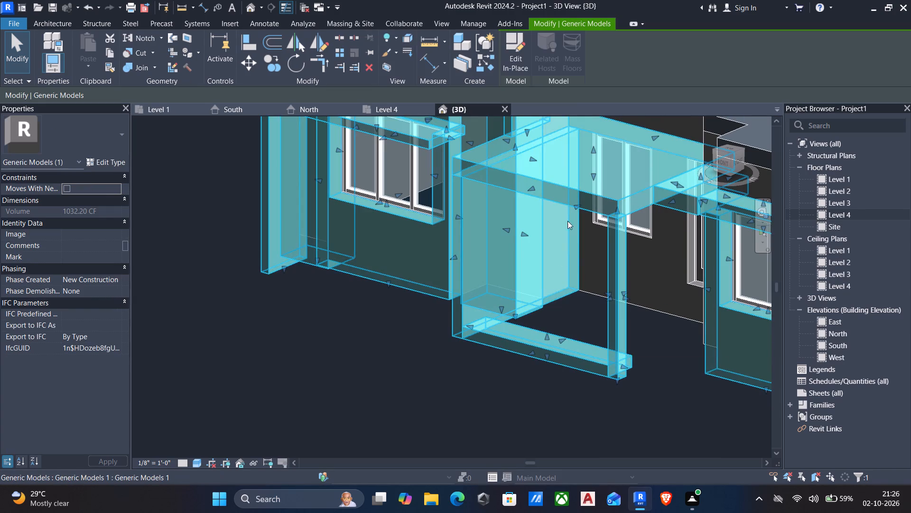
left_click(515, 56)
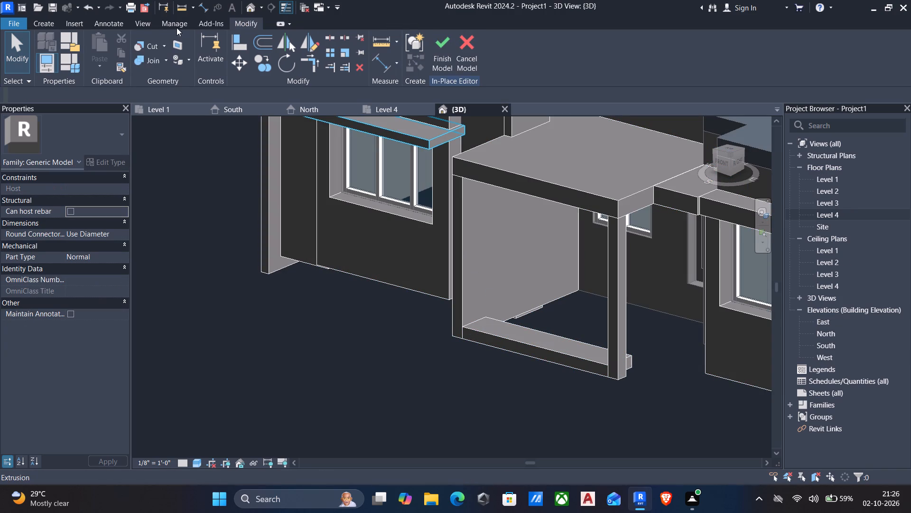
Start a new extrusion on the porch side wall's inner face, sketching a rectangle about 1'-6" by 10" from the base extrusion's top rear corner.
left_click(41, 23)
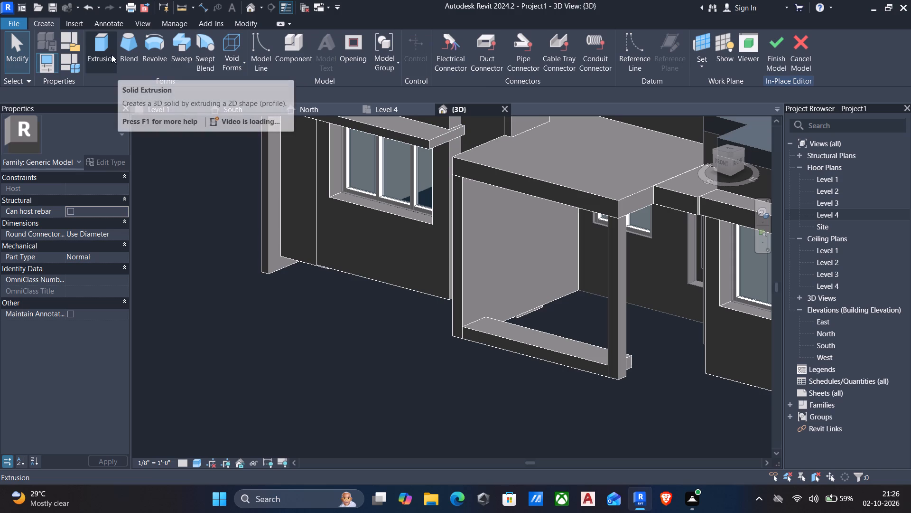
left_click(104, 52)
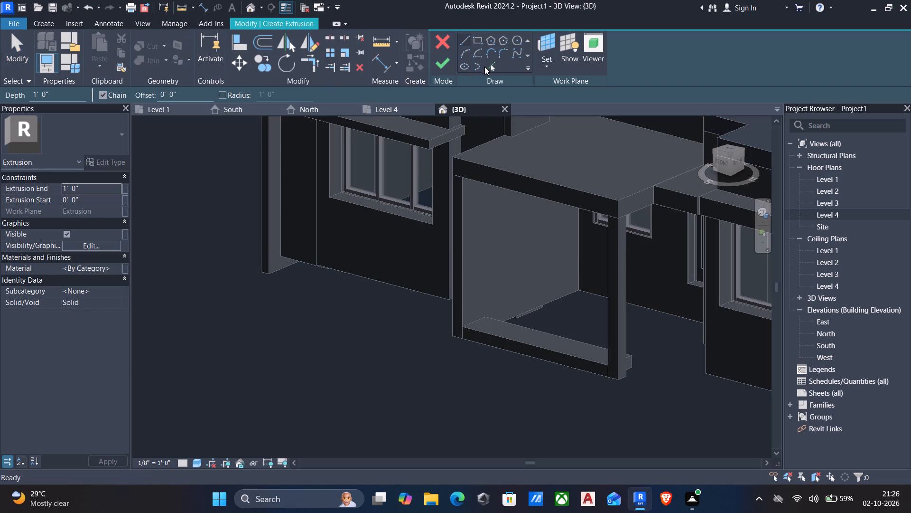
left_click(546, 73)
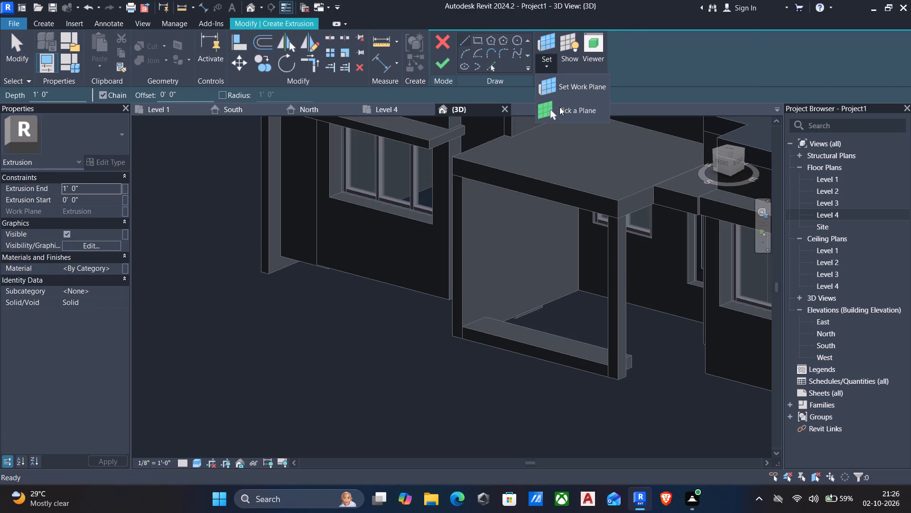
left_click(559, 107)
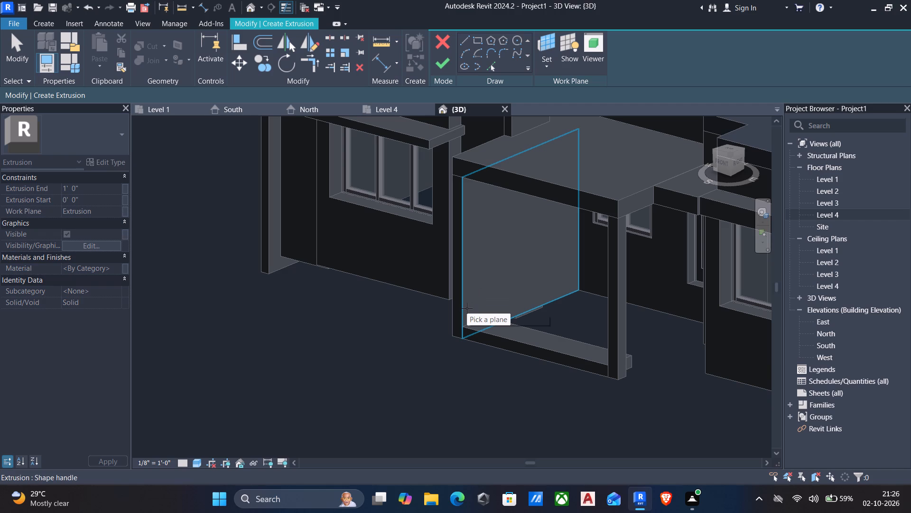
left_click(468, 308)
left_click(478, 37)
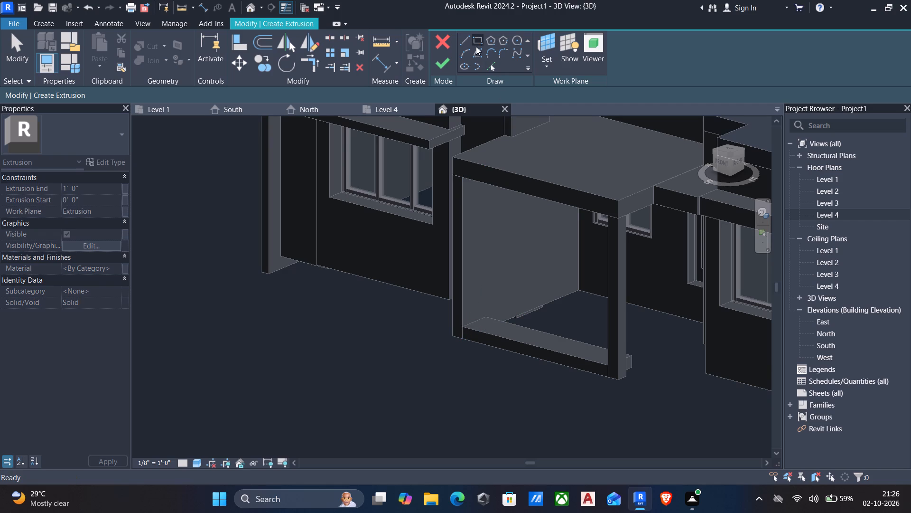
left_click(484, 317)
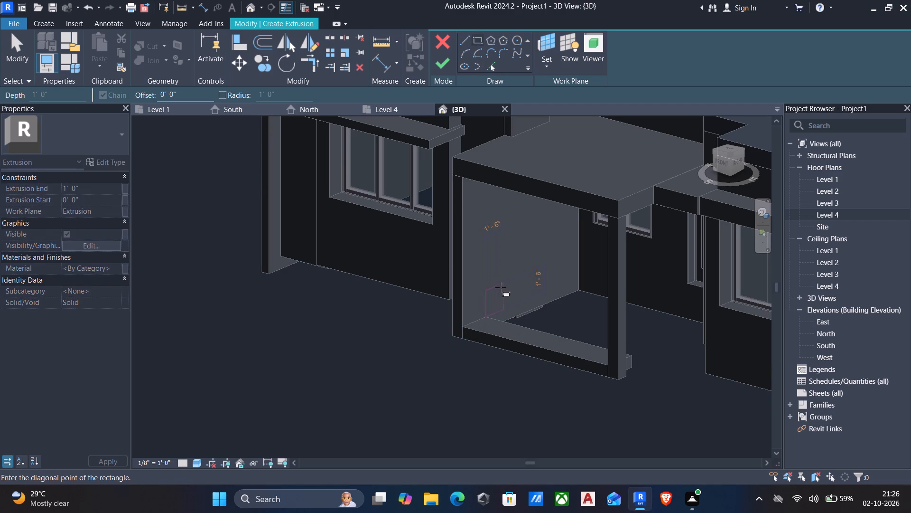
scroll(501, 287, "up", 3)
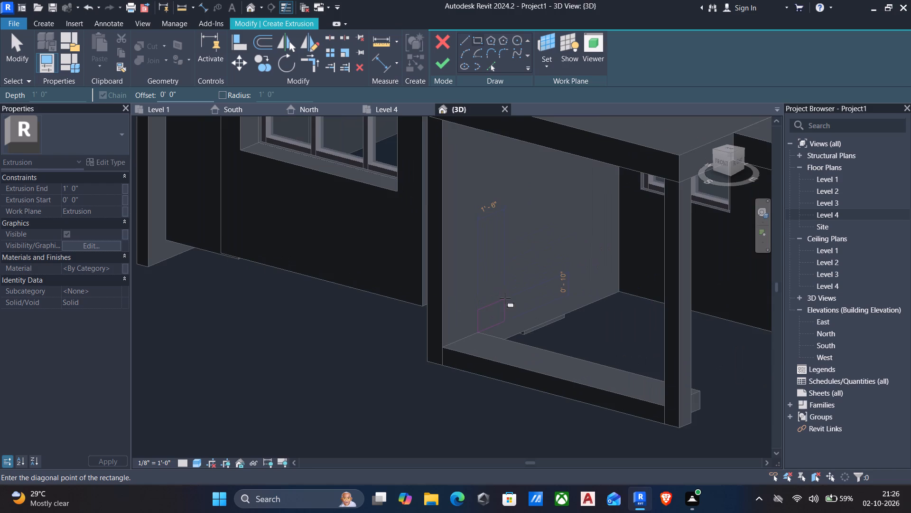
scroll(505, 298, "up", 3)
left_click(505, 298)
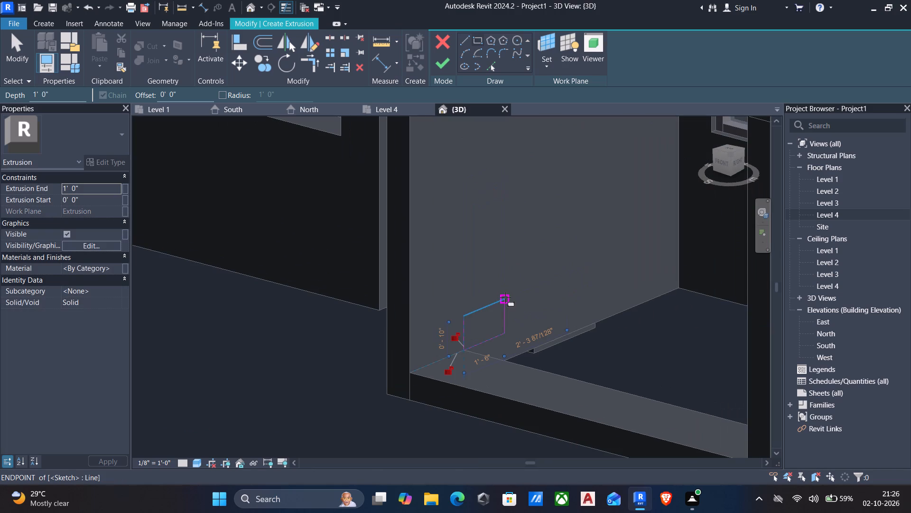
key("Escape")
key("Escape")
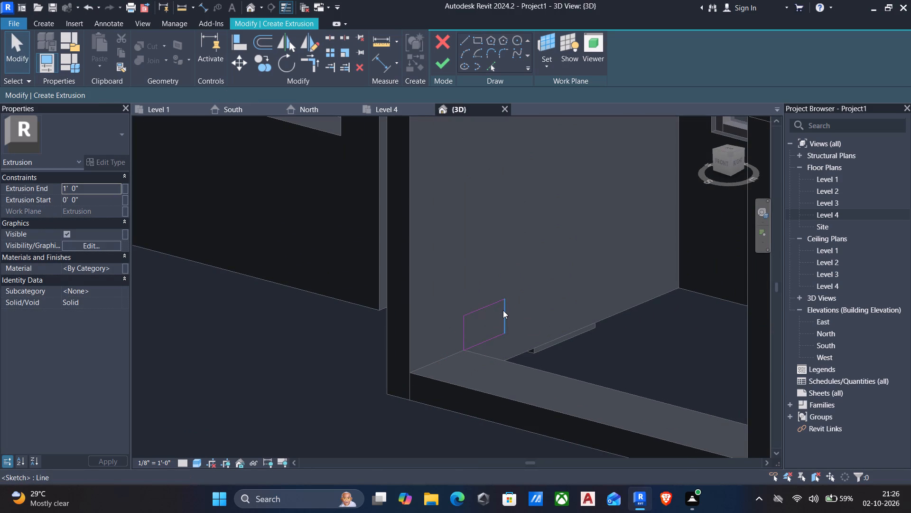
Set the rectangular profile's height to 8".
left_click(495, 303)
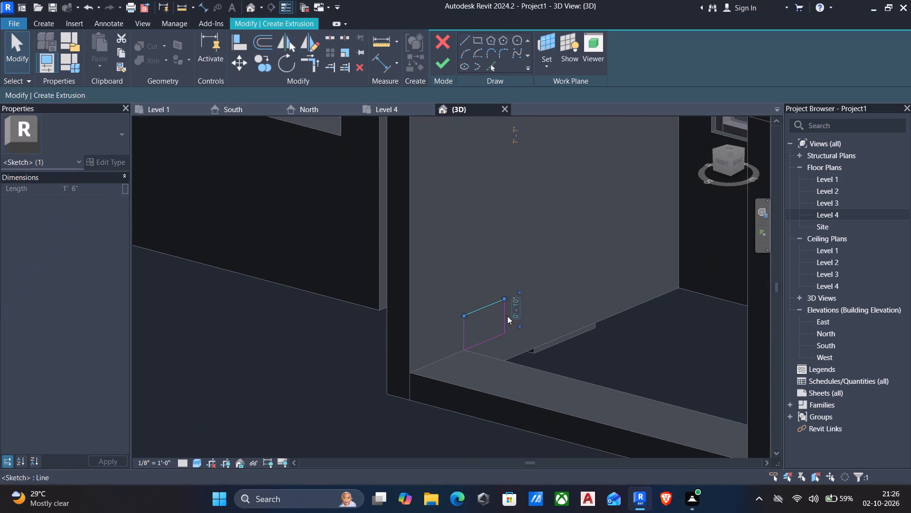
left_click(512, 313)
type("8\"")
key("Return")
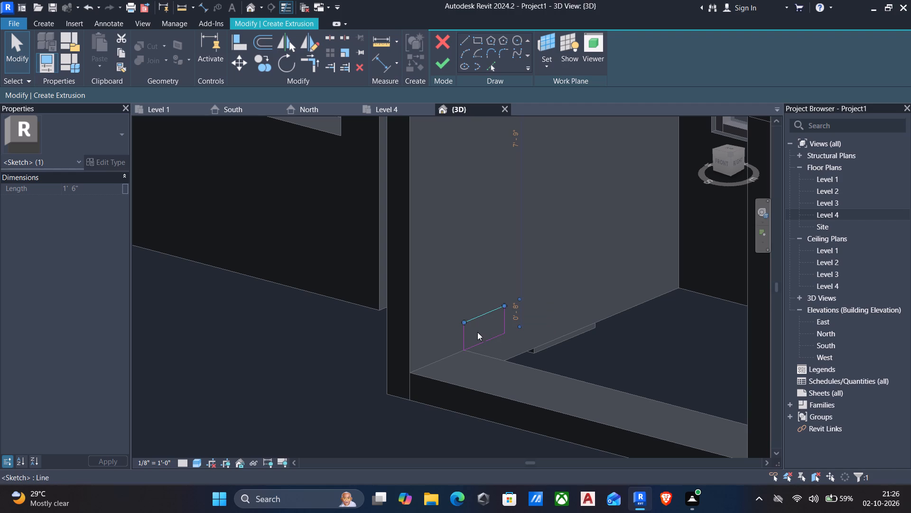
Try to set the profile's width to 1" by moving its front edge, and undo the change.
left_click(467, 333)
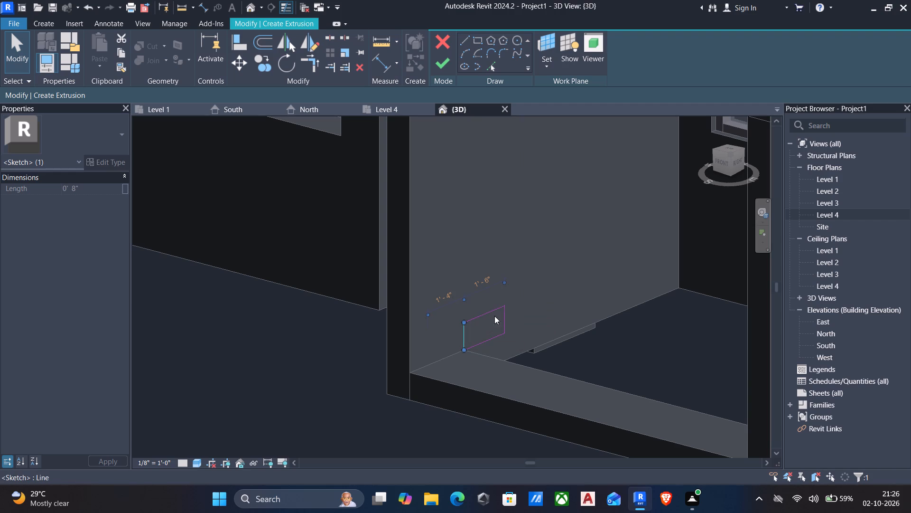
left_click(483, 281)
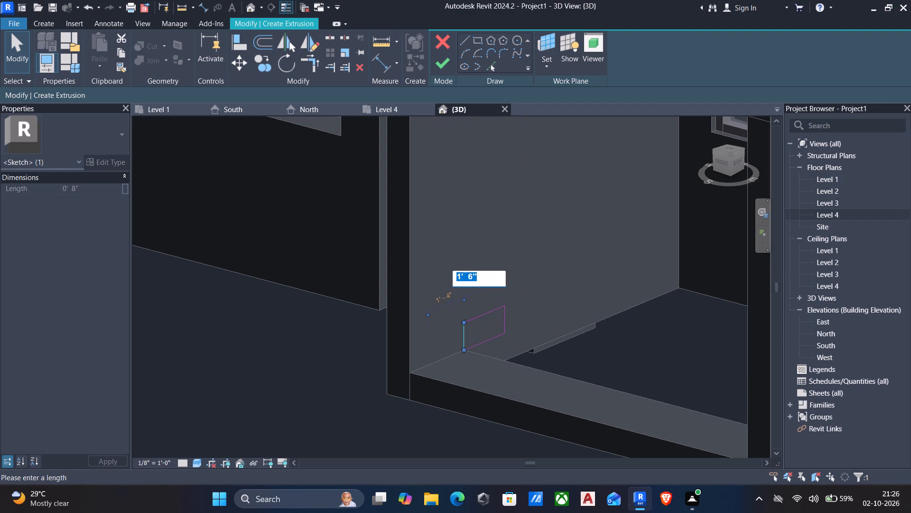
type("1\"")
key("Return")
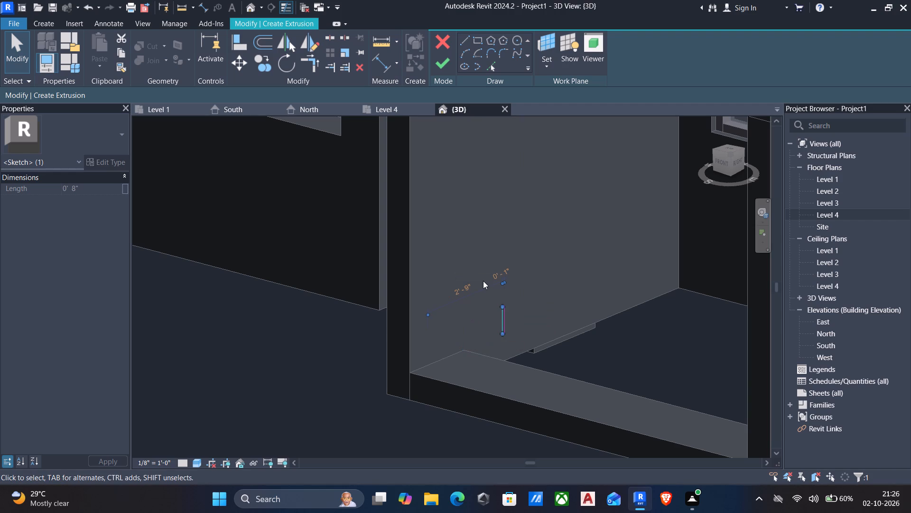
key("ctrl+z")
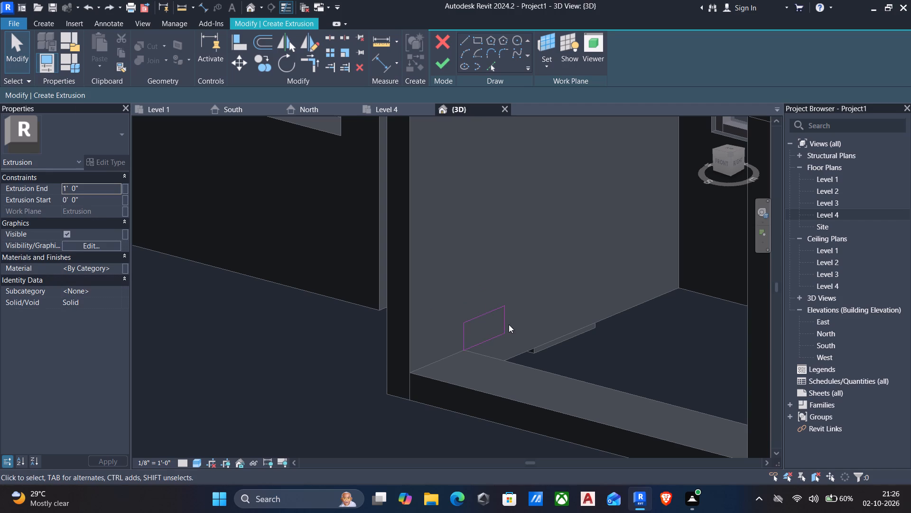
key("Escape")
Set the profile's width to 1' by moving its rear edge, and finish the extrusion sketch.
left_click(503, 317)
left_click(483, 358)
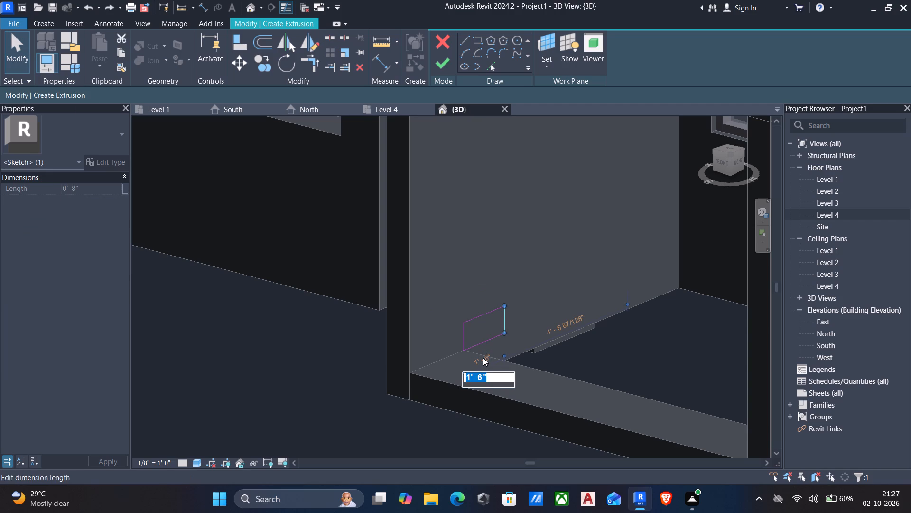
key("1")
key("apostrophe")
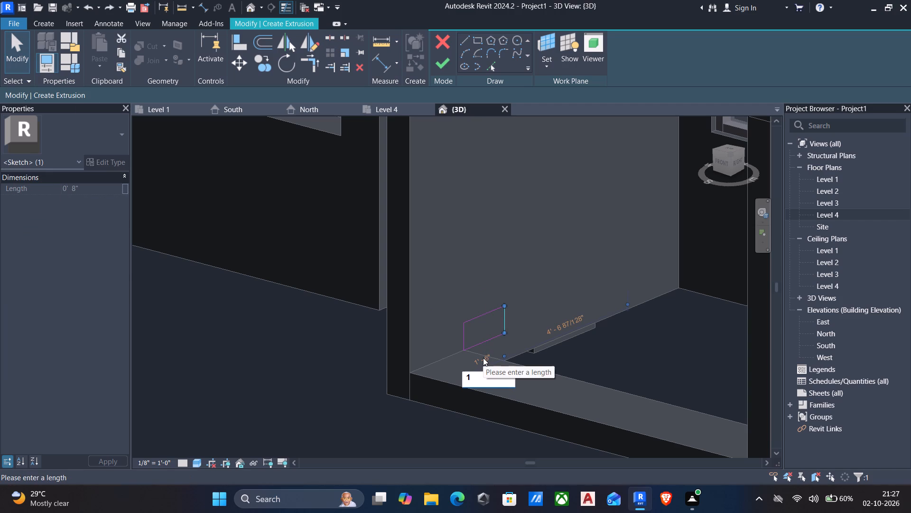
key("Return")
key("Escape")
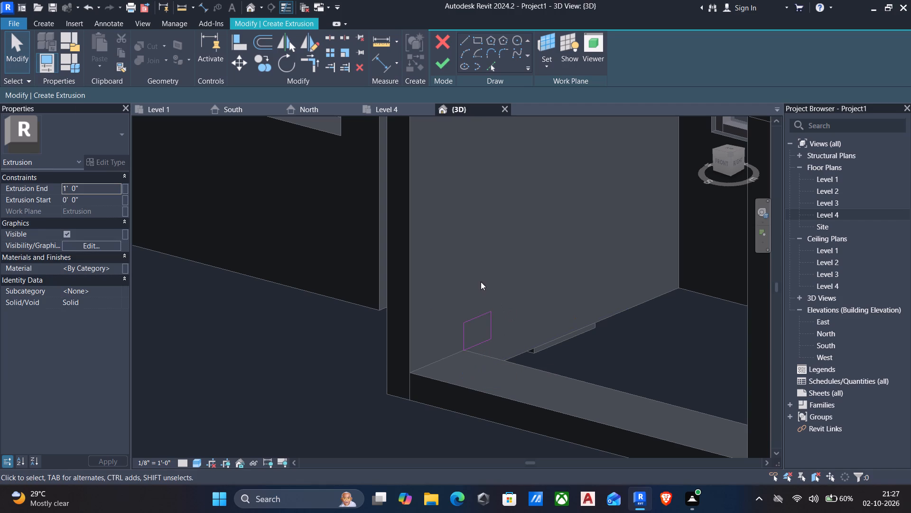
middle_click_drag(475, 285, 484, 312, "shift")
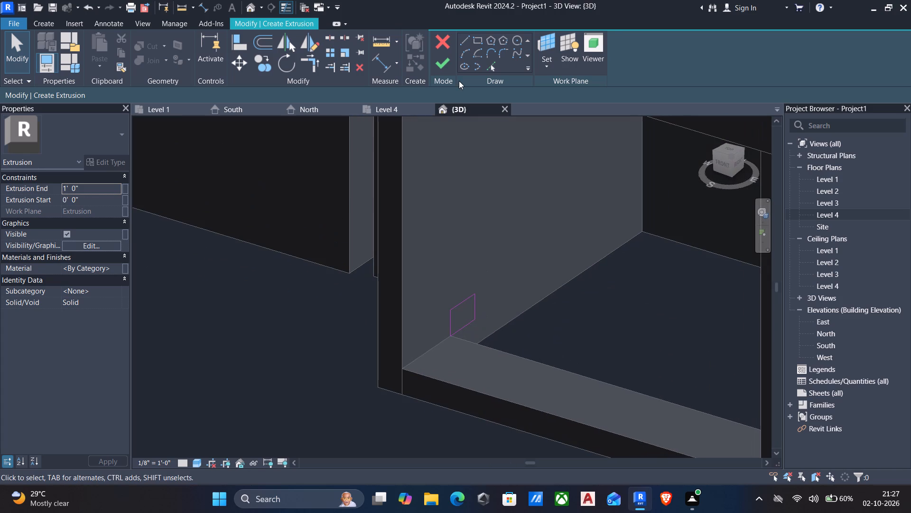
left_click(445, 65)
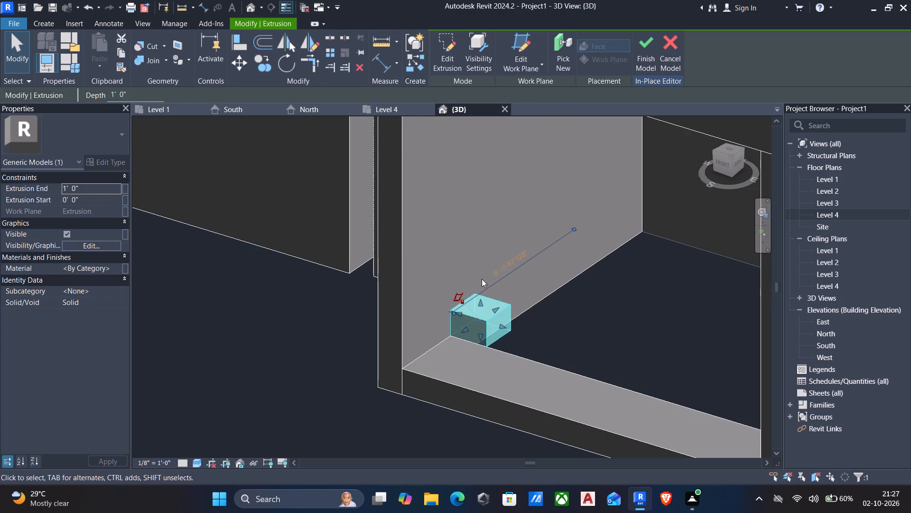
Stretch the upper step extrusion's free end across the porch opening towards the corner post, to a depth of about 9'-7 1/2".
left_click_drag(498, 330, 613, 375)
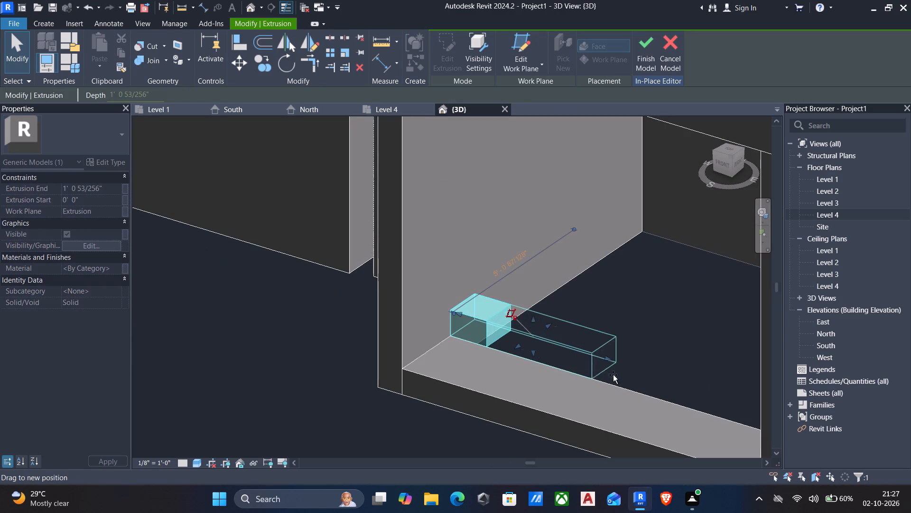
left_click_drag(613, 375, 658, 389)
scroll(635, 389, "down", 2)
middle_click_drag(632, 396, 675, 391)
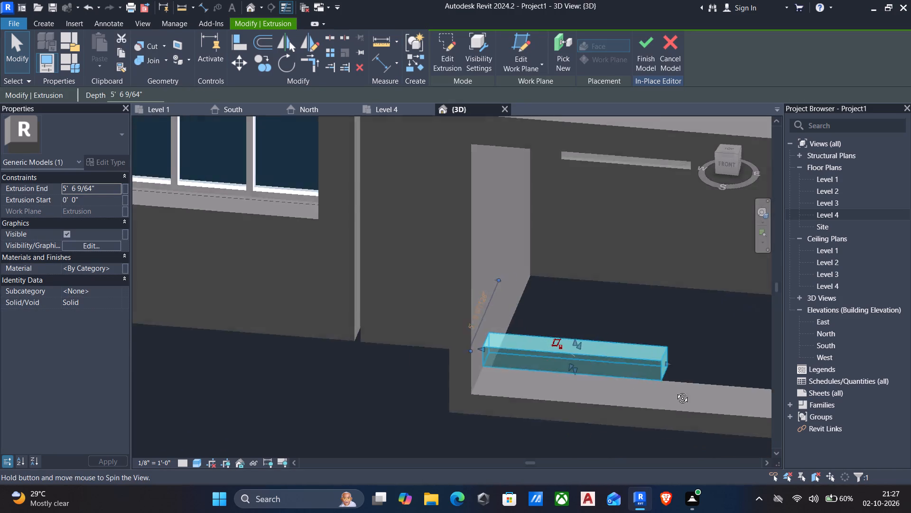
middle_click_drag(675, 391, 677, 391)
scroll(682, 373, "down", 1)
middle_click_drag(680, 374, 548, 364)
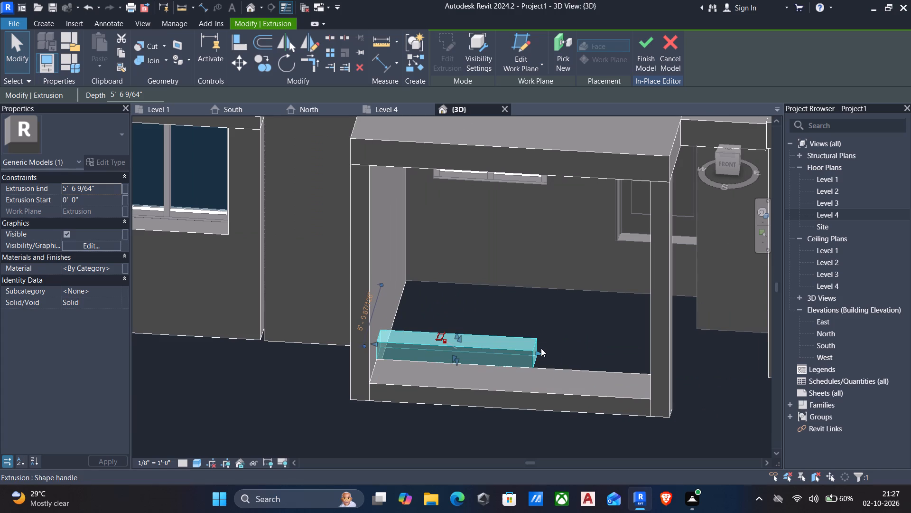
left_click_drag(538, 351, 651, 374)
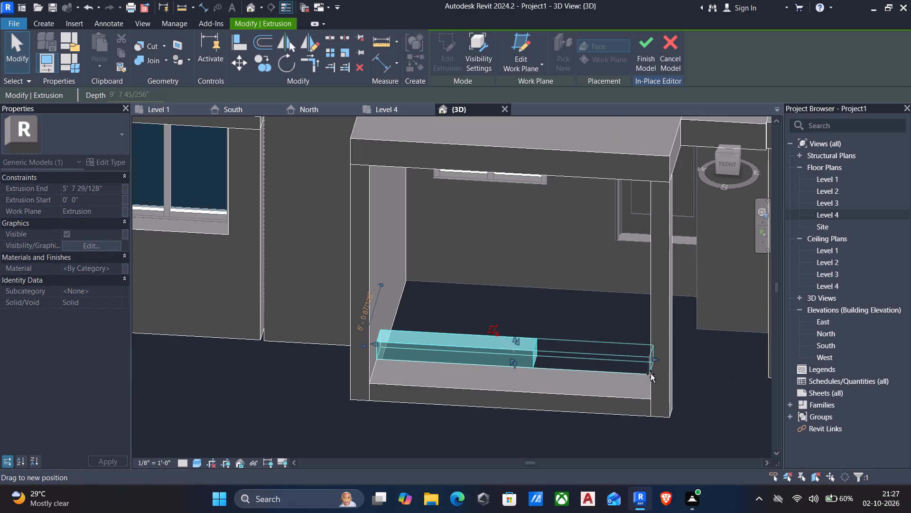
left_click_drag(651, 374, 651, 373)
middle_click_drag(612, 406, 655, 401, "shift")
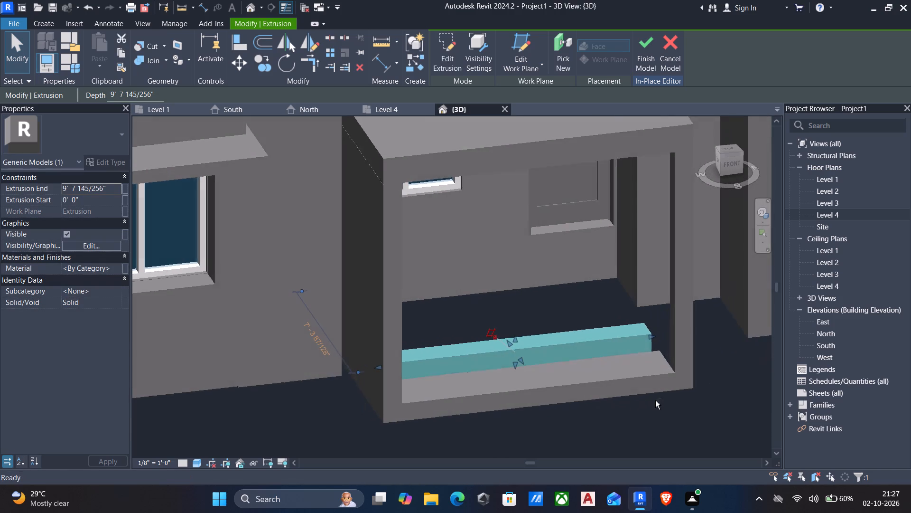
key("Escape")
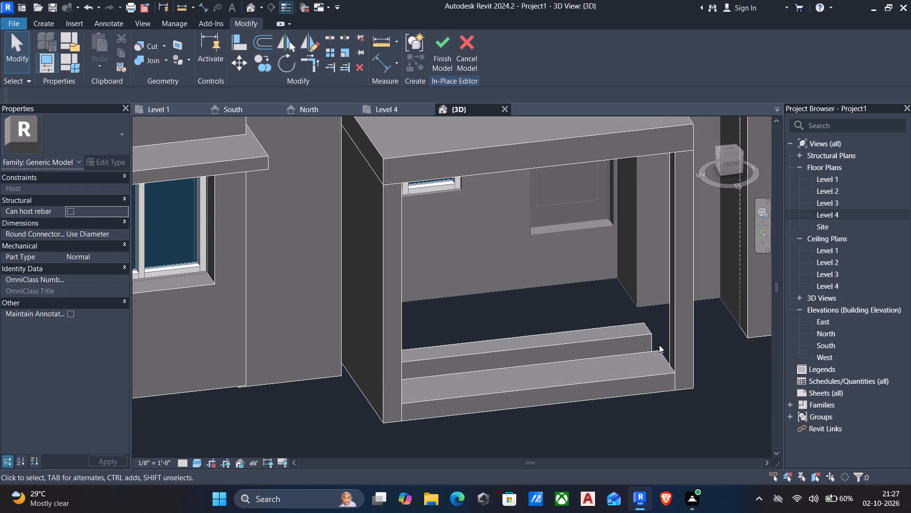
Align the upper step extrusion's free end face with the inner face of the porch corner post.
type("al")
middle_click_drag(661, 345, 683, 344, "shift")
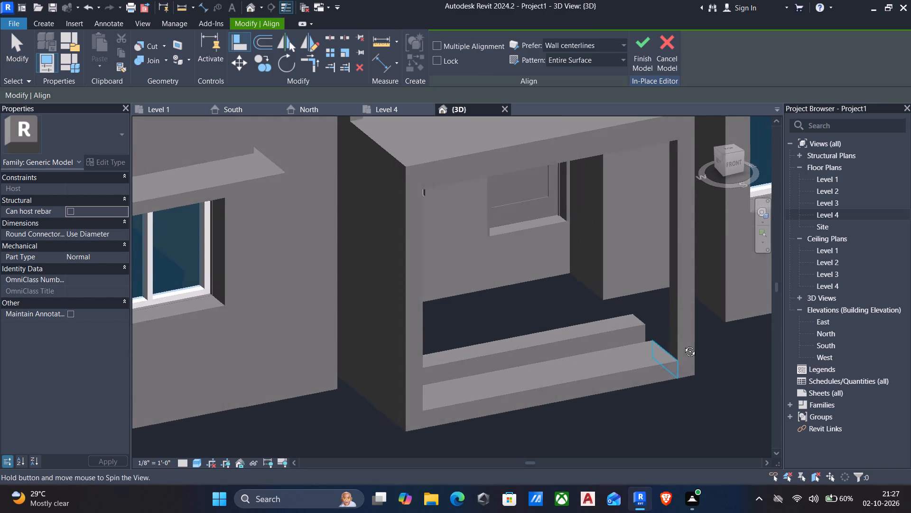
middle_click_drag(683, 344, 682, 344, "shift")
left_click(676, 308)
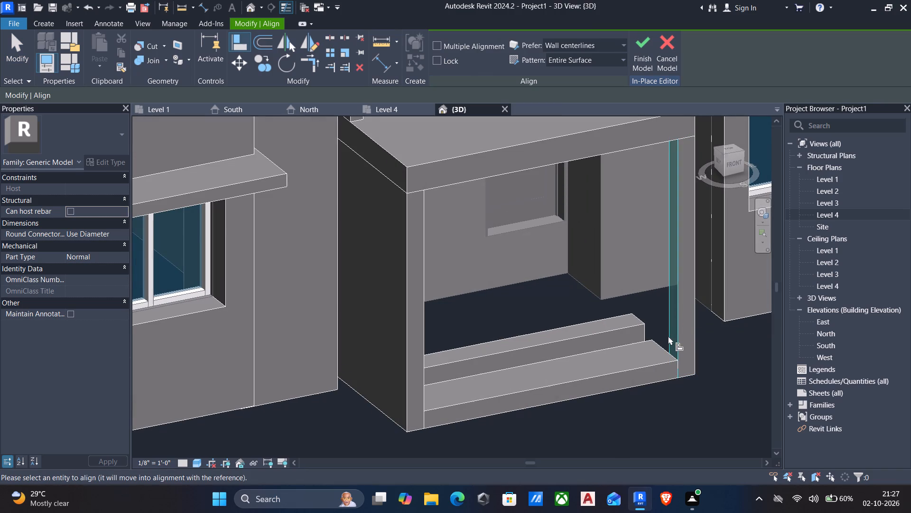
middle_click_drag(669, 342, 507, 357, "shift")
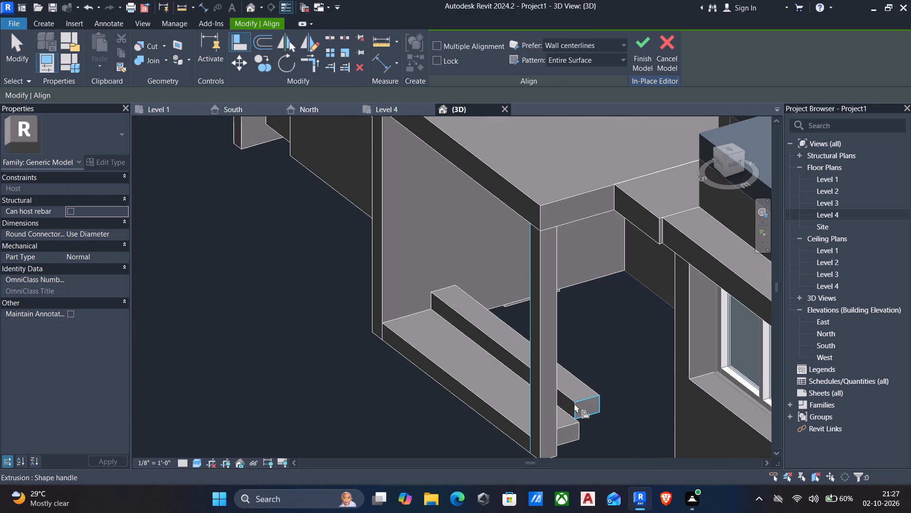
left_click(576, 405)
scroll(543, 400, "down", 2)
middle_click_drag(543, 401, 573, 401, "shift")
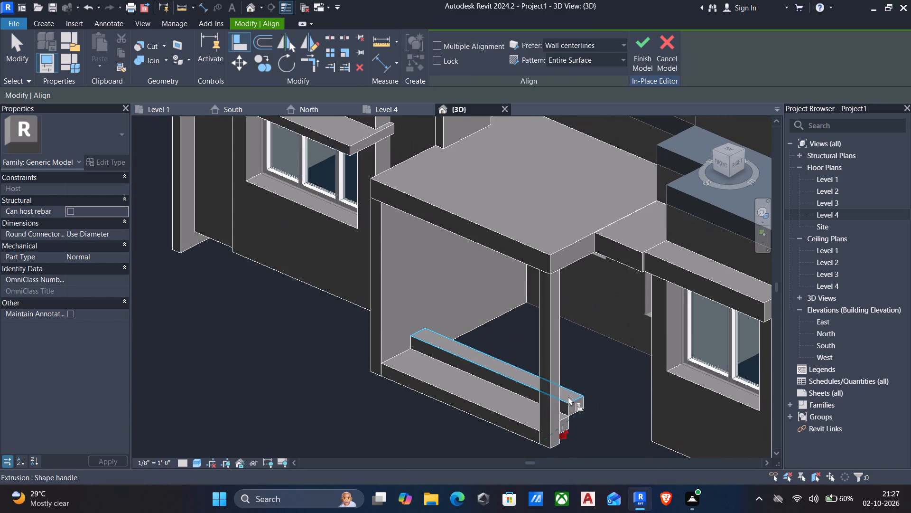
middle_click_drag(473, 389, 435, 403)
key("Escape")
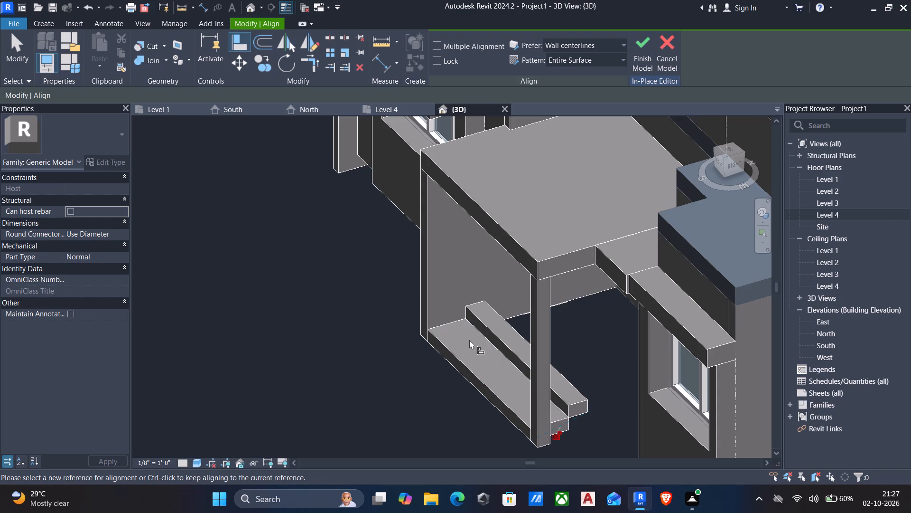
key("Escape")
Set the lower step extrusion's profile width to 1' by moving its rear edge, and finish the sketch.
left_click(475, 380)
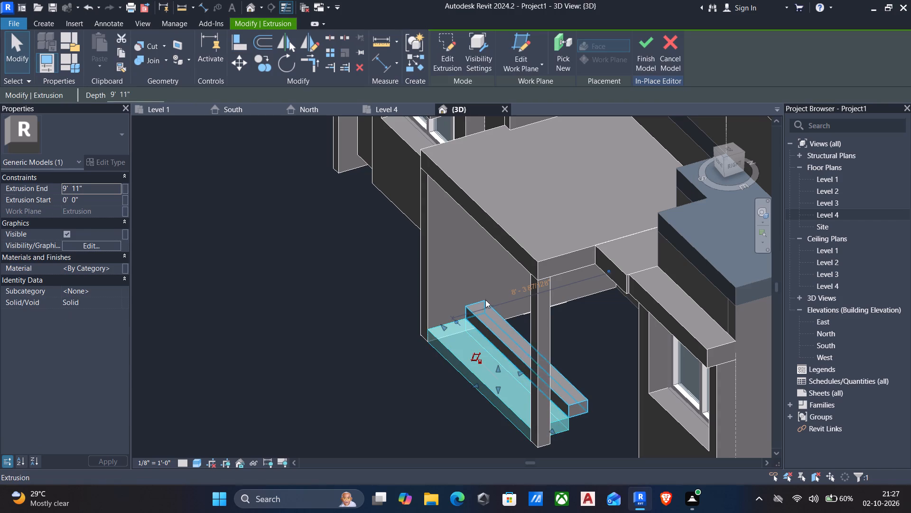
left_click(453, 51)
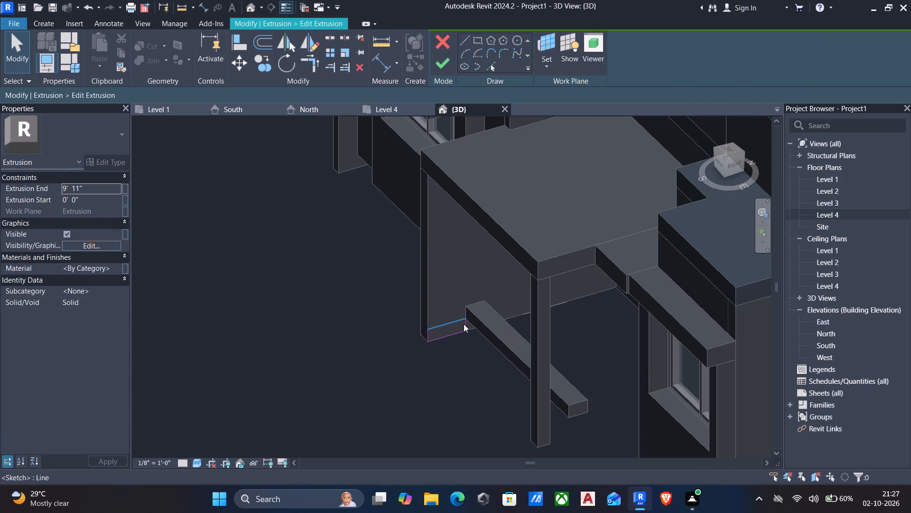
scroll(464, 325, "up", 5)
left_click(467, 330)
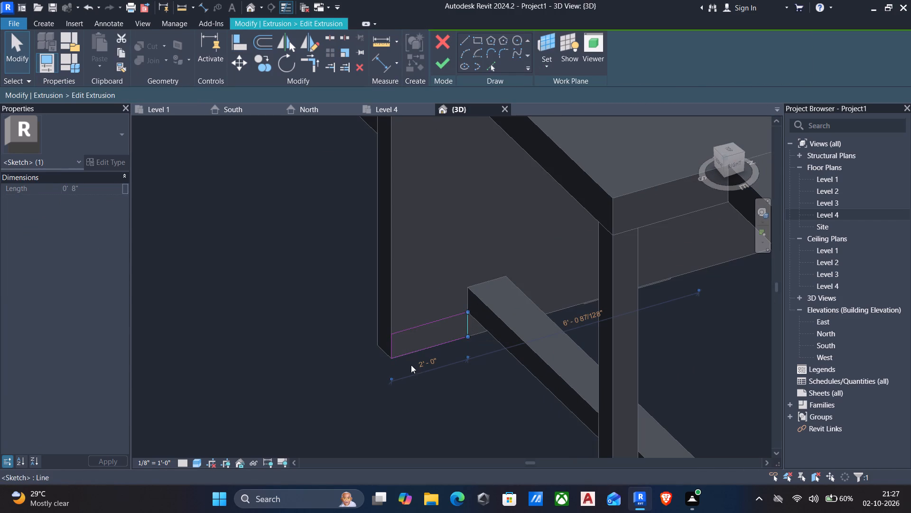
left_click(426, 364)
type("1'")
key("Return")
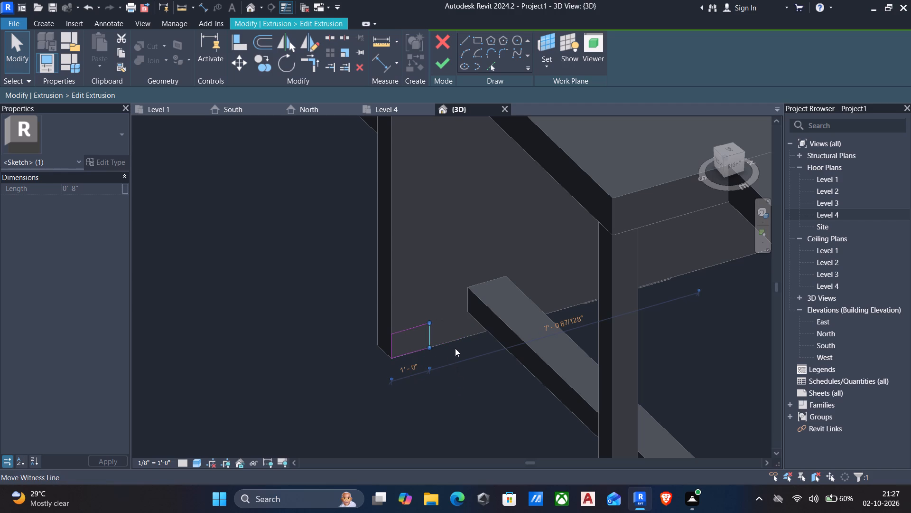
key("Escape")
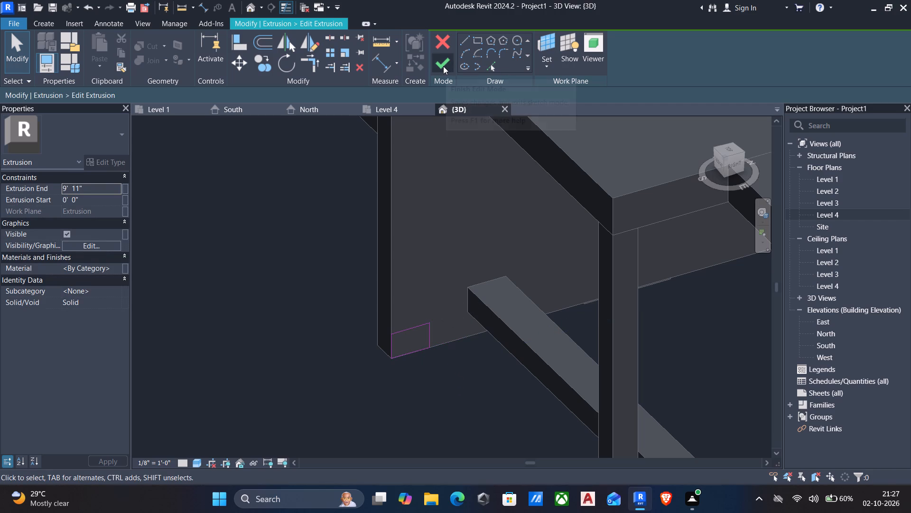
left_click(443, 66)
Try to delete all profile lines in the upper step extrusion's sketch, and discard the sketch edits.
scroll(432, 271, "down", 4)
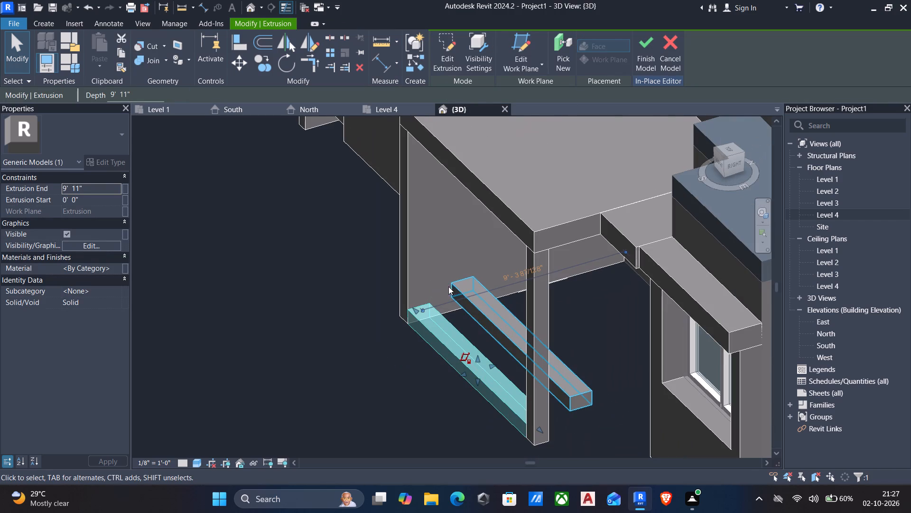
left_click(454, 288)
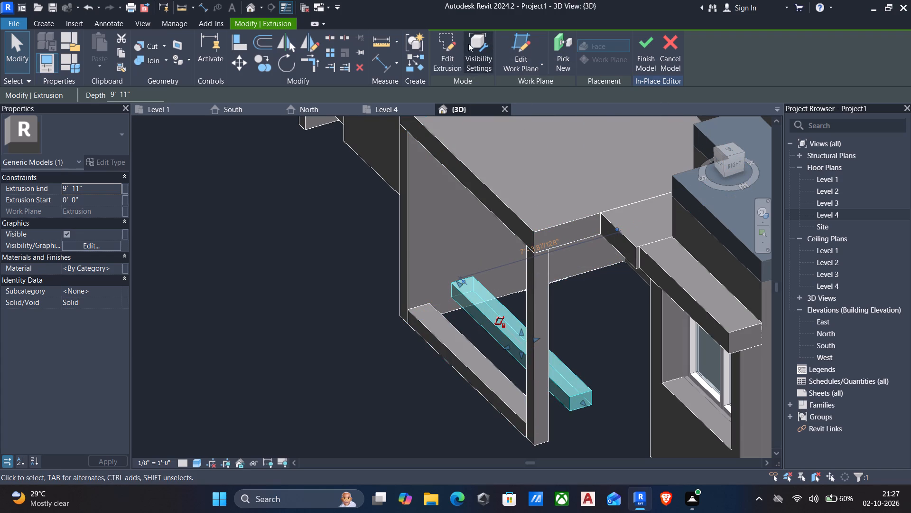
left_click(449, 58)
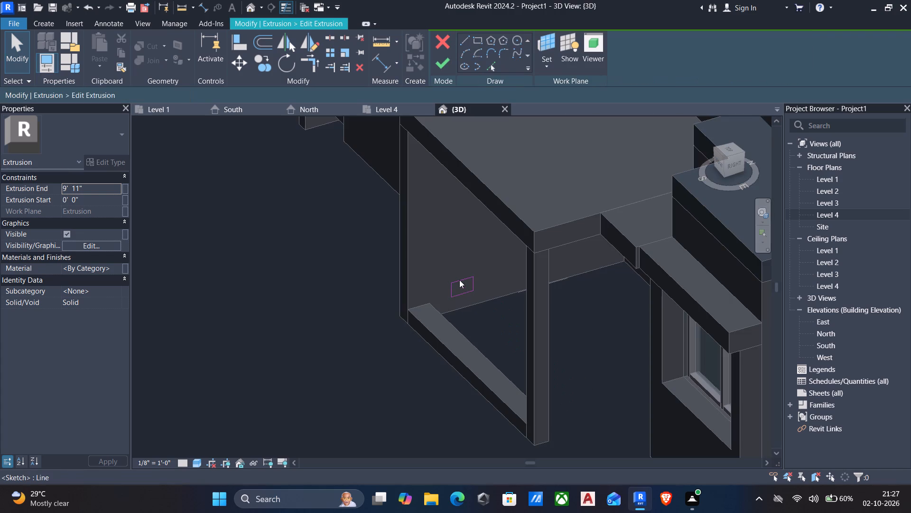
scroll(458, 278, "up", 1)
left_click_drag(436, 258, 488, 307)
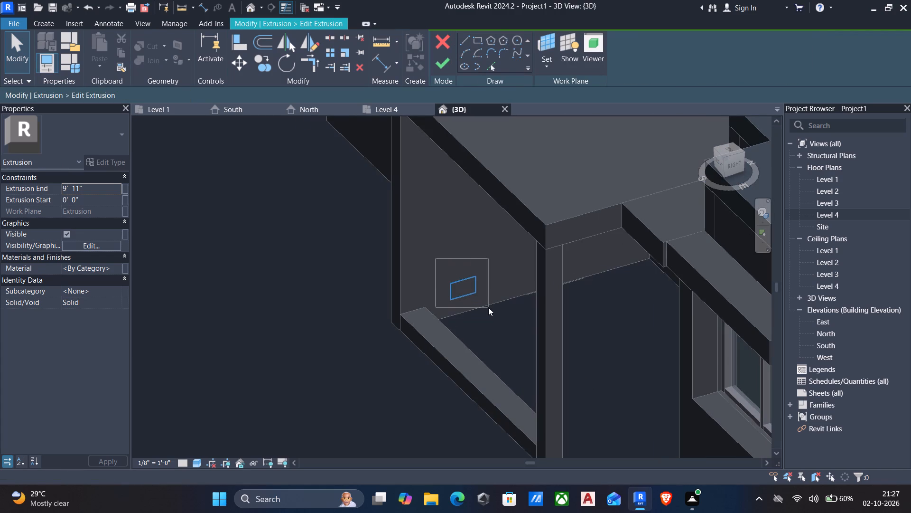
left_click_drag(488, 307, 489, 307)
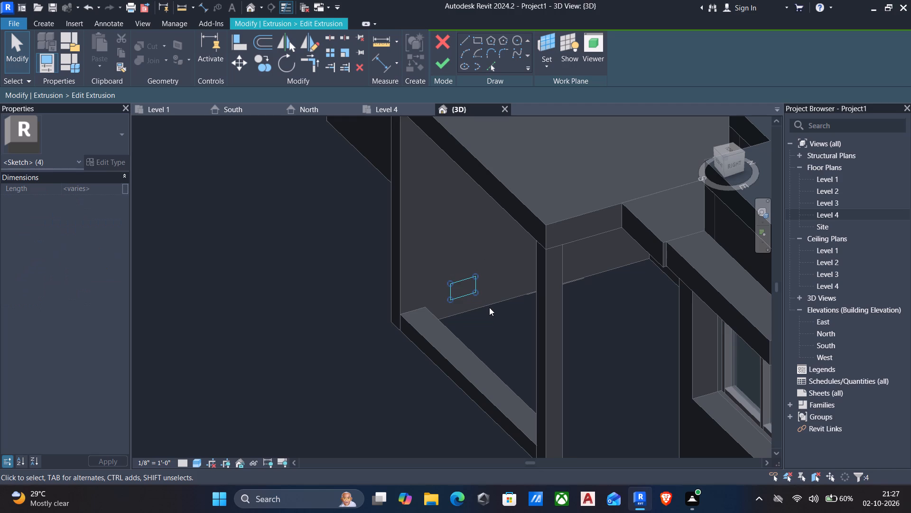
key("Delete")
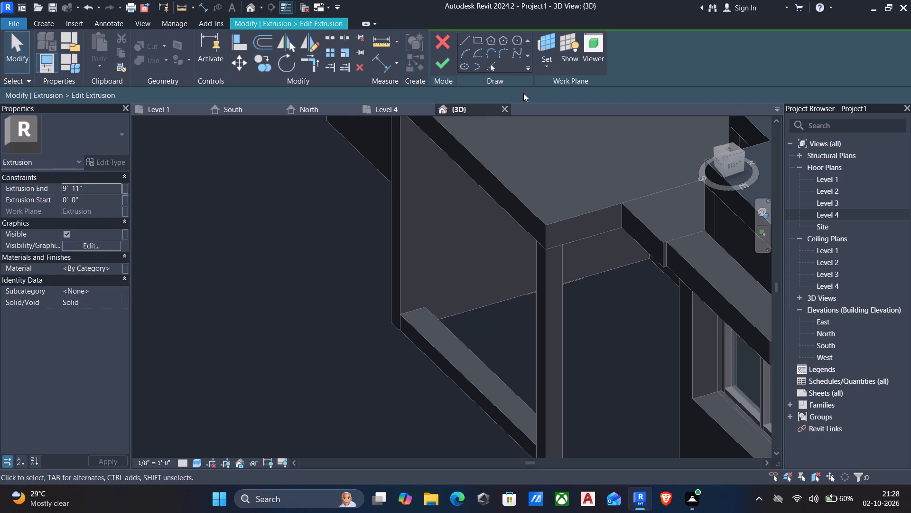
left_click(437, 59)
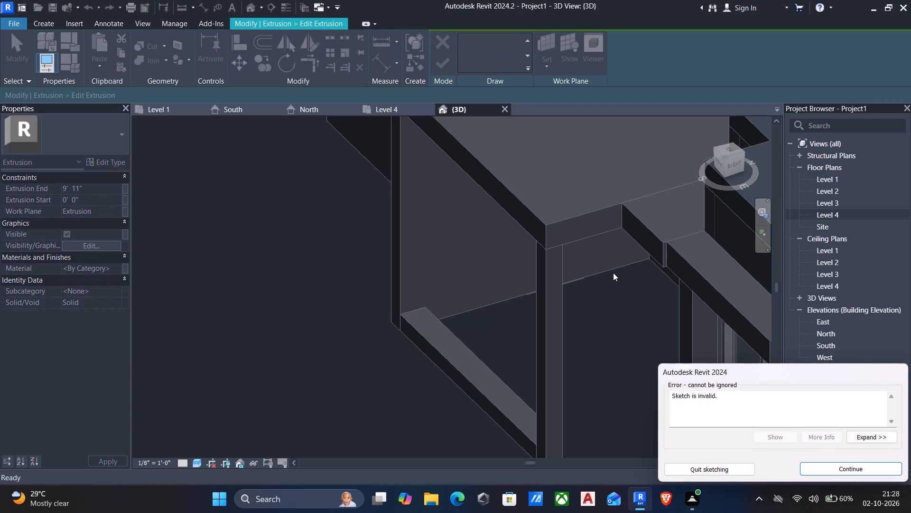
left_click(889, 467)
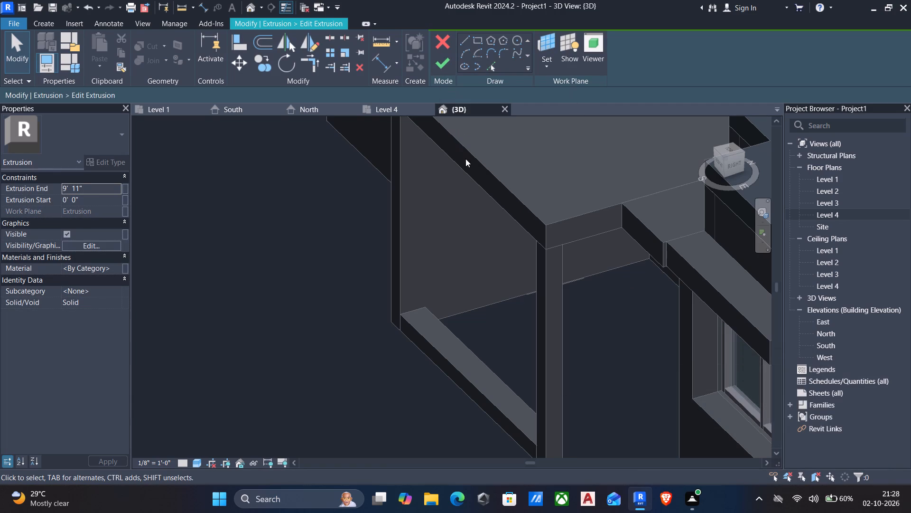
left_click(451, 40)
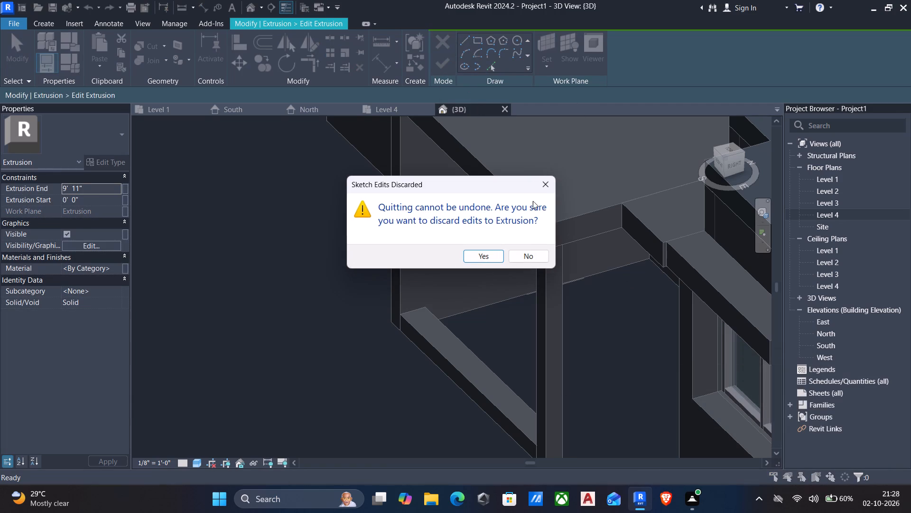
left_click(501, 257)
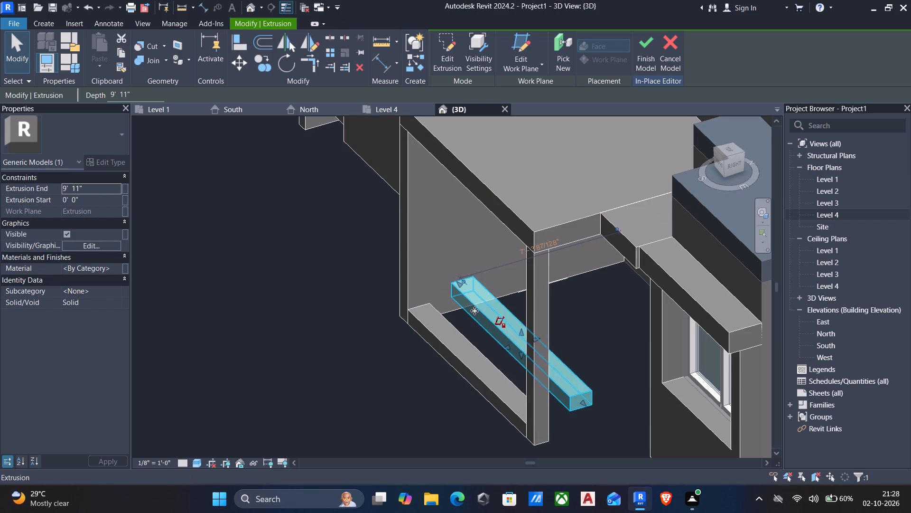
Delete the upper step extrusion.
key("Delete")
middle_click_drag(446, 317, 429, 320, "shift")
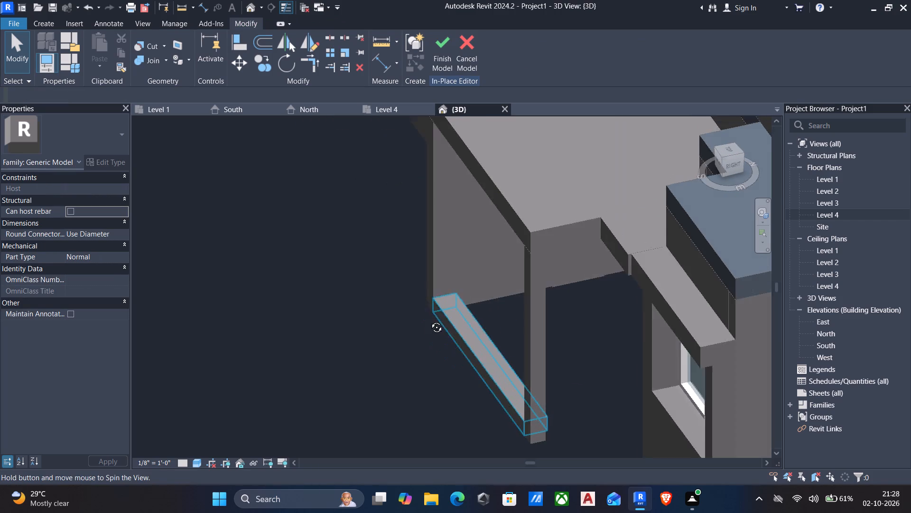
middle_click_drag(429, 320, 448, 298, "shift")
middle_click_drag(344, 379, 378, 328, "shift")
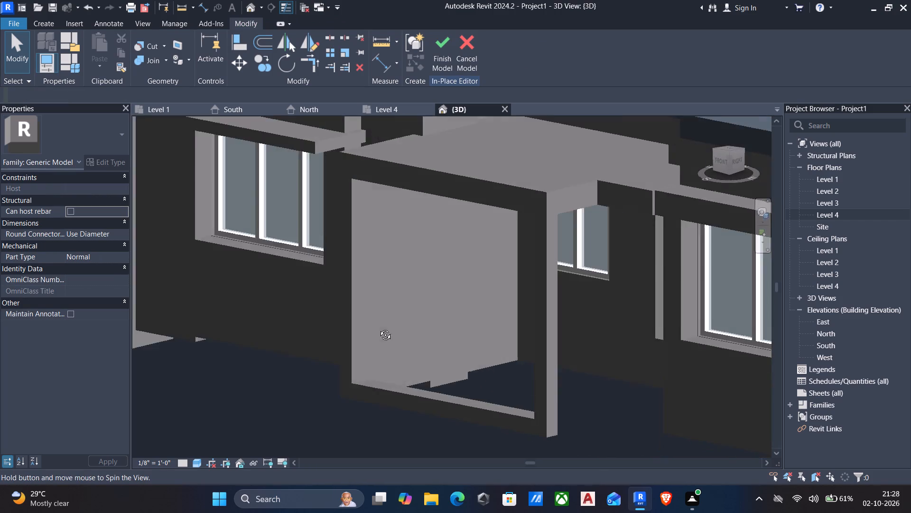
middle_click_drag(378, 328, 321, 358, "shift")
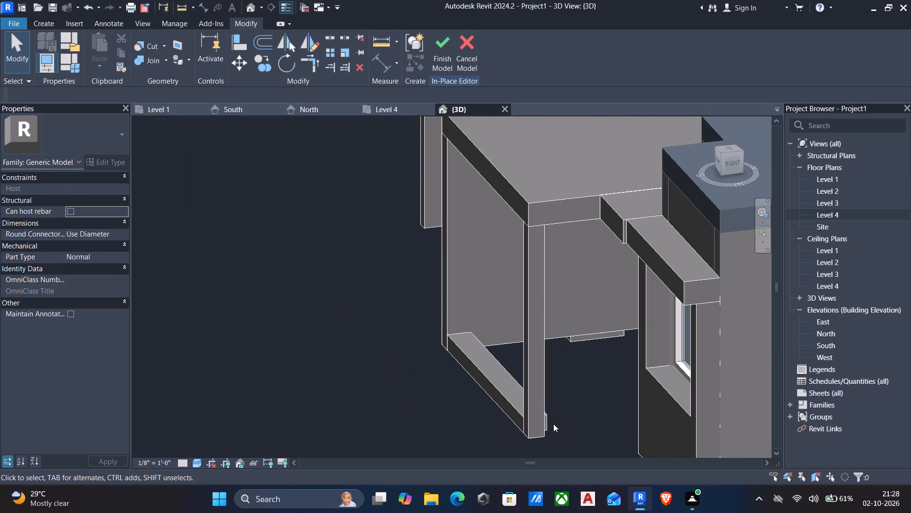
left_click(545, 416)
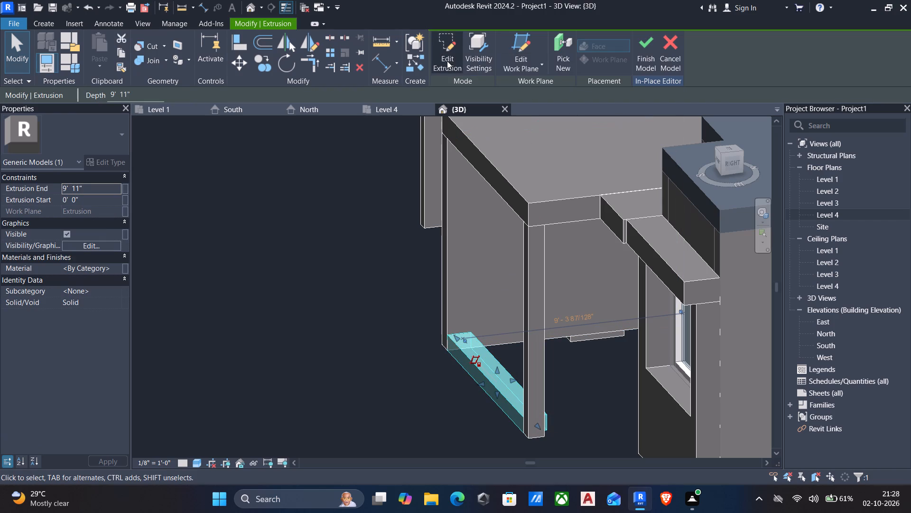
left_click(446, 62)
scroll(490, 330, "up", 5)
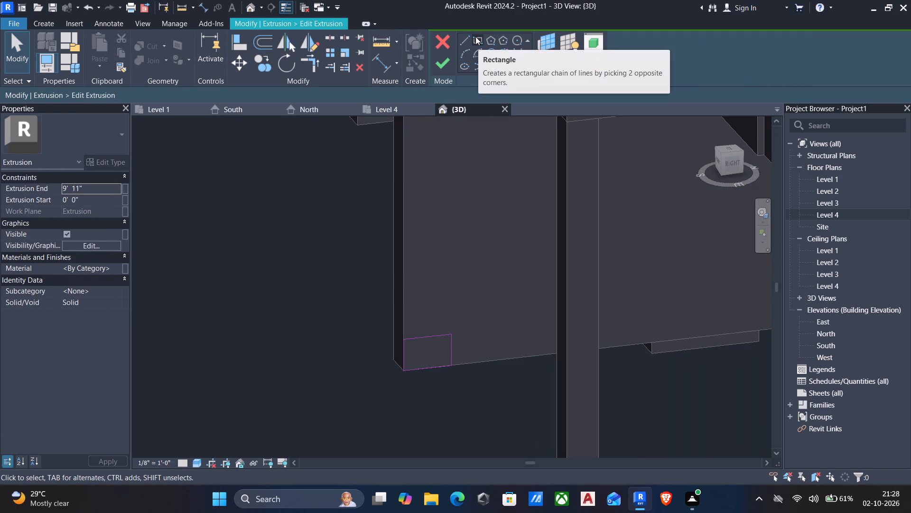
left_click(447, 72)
For a new solid extrusion on the porch side wall's inner face, sketch a rectangle about 10" by 6" from the lower step's rear top corner.
scroll(441, 223, "down", 2)
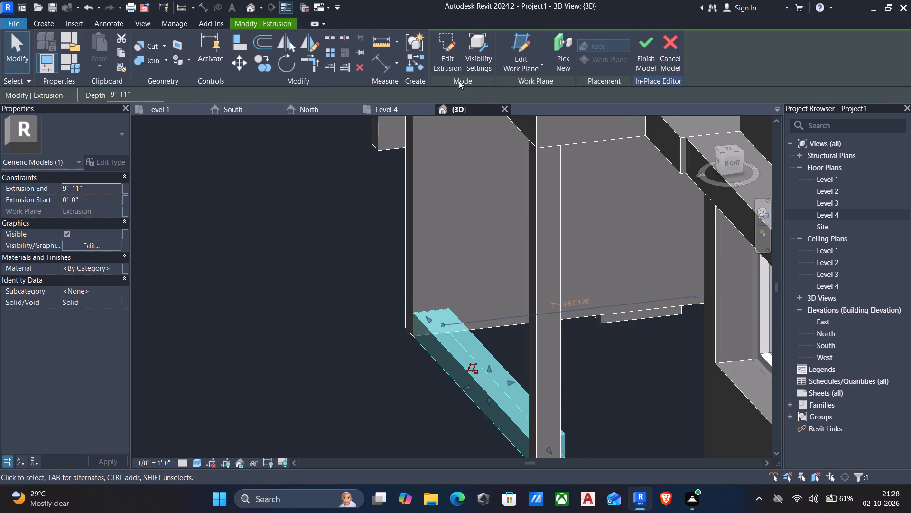
left_click(43, 20)
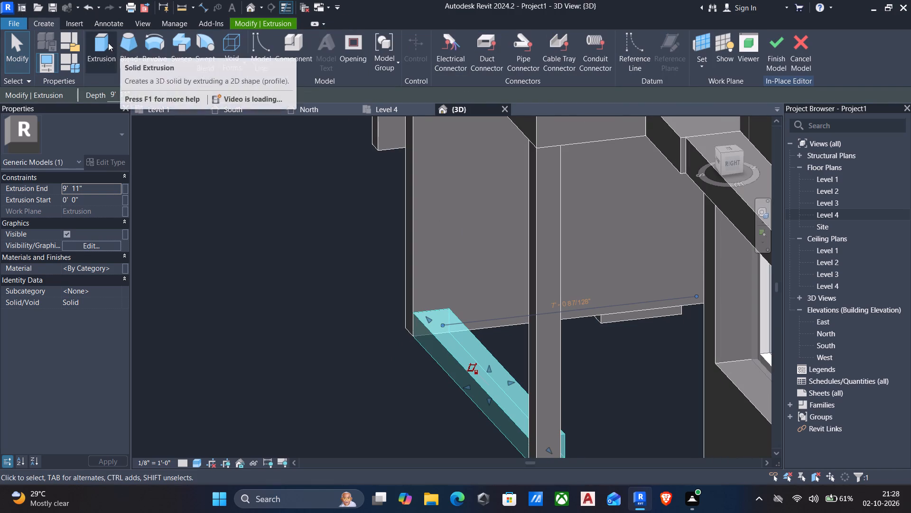
left_click(108, 43)
middle_click_drag(439, 276, 439, 258)
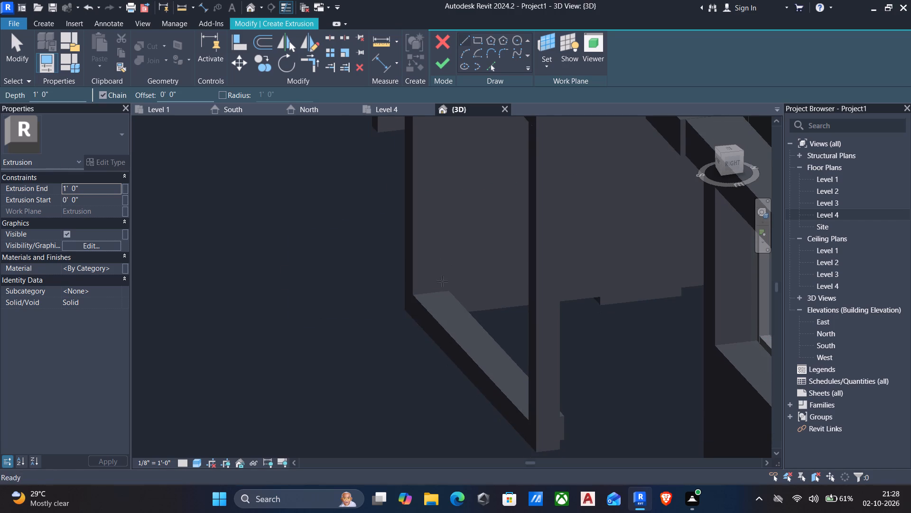
left_click(543, 66)
left_click(551, 115)
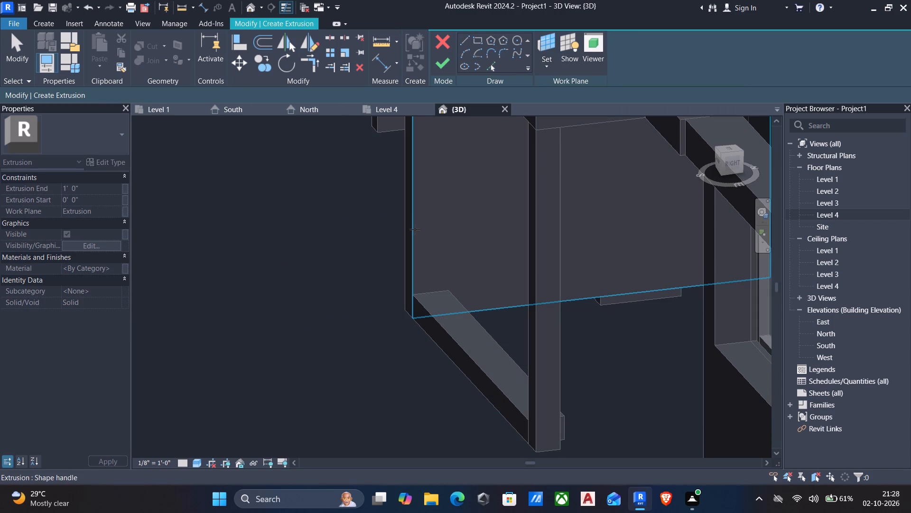
left_click(415, 229)
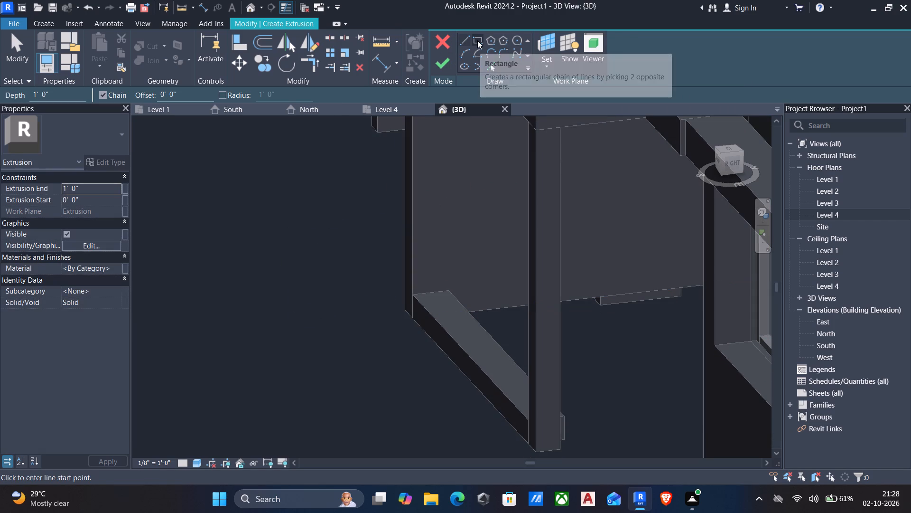
left_click(477, 40)
scroll(452, 289, "up", 4)
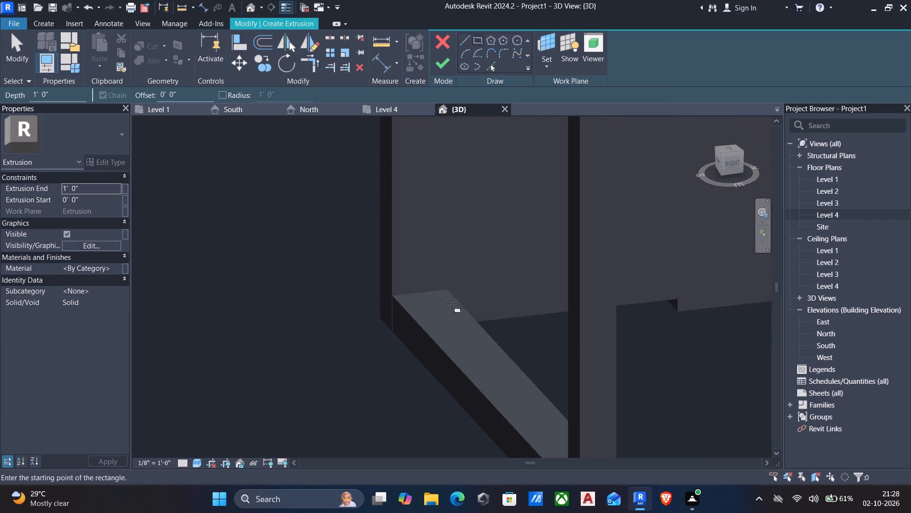
left_click_drag(447, 291, 449, 285)
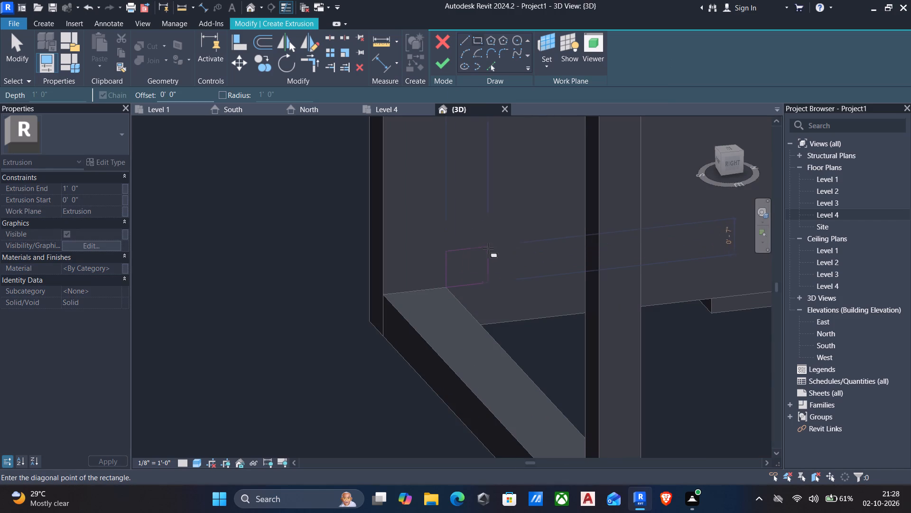
left_click(497, 249)
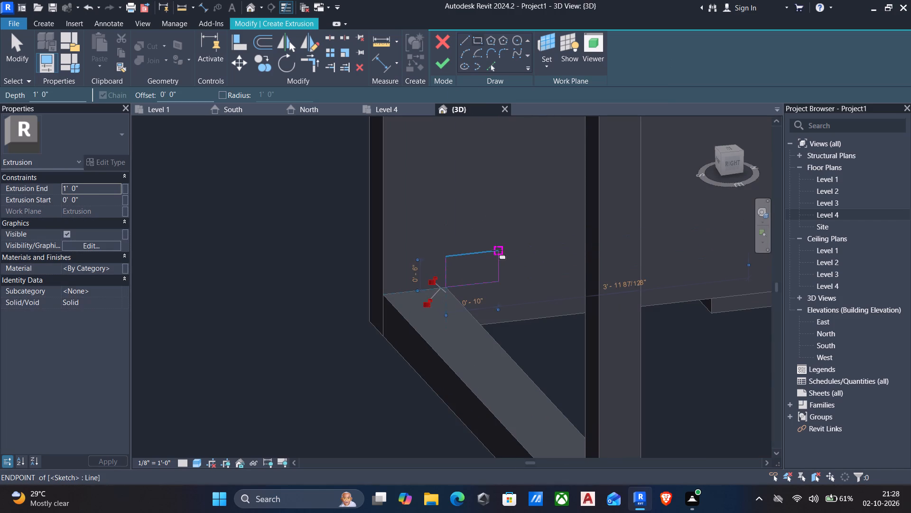
key("Escape")
key("Escape")
Set the rectangular profile's width to 1' and height to 8", and finish the extrusion with a 1' depth.
left_click(497, 275)
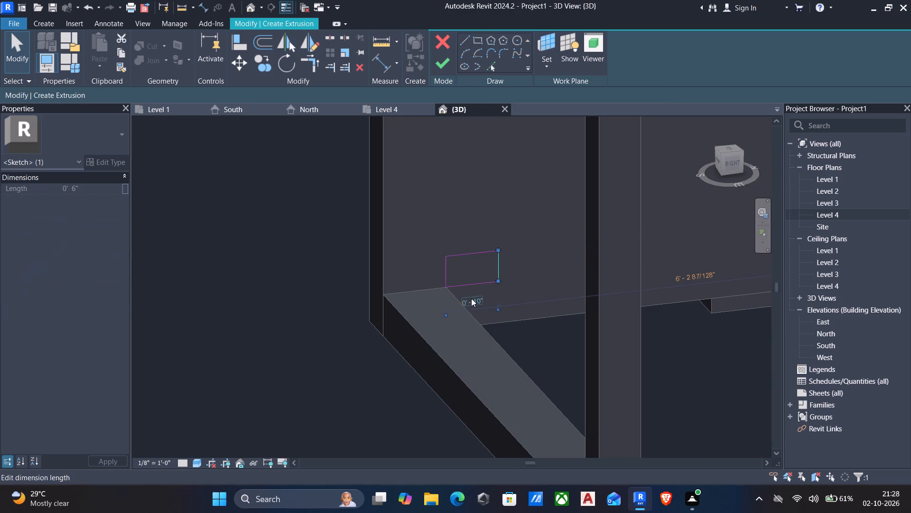
left_click(471, 299)
type("1'")
key("Return")
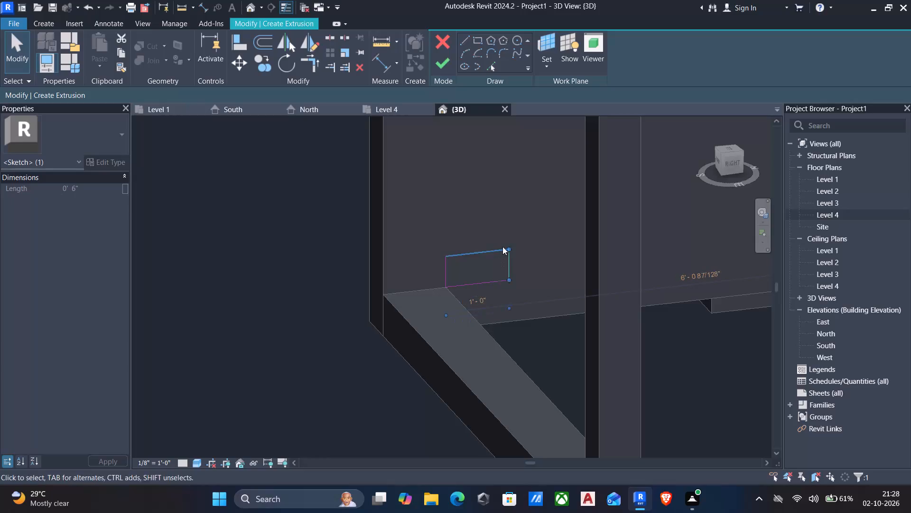
left_click(473, 253)
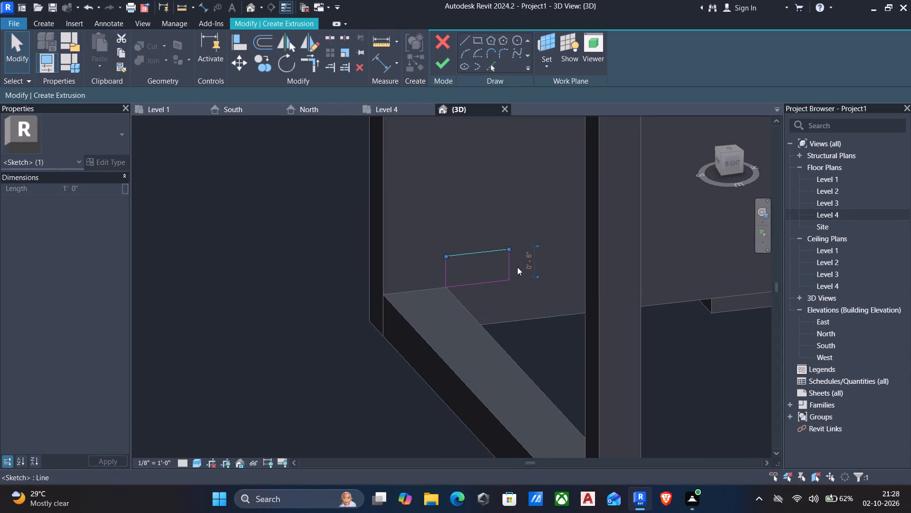
left_click(526, 262)
key("8")
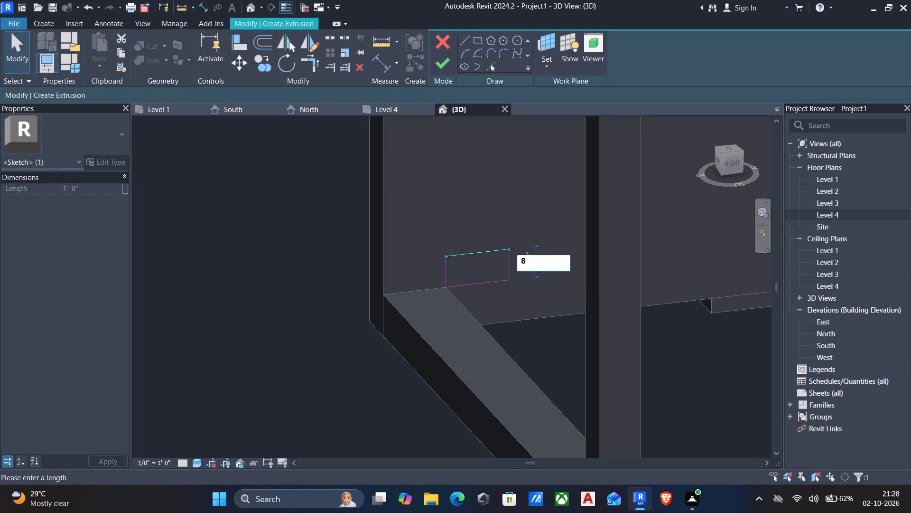
key("shift+quotedbl")
key("Return")
key("Escape")
scroll(374, 281, "down", 2)
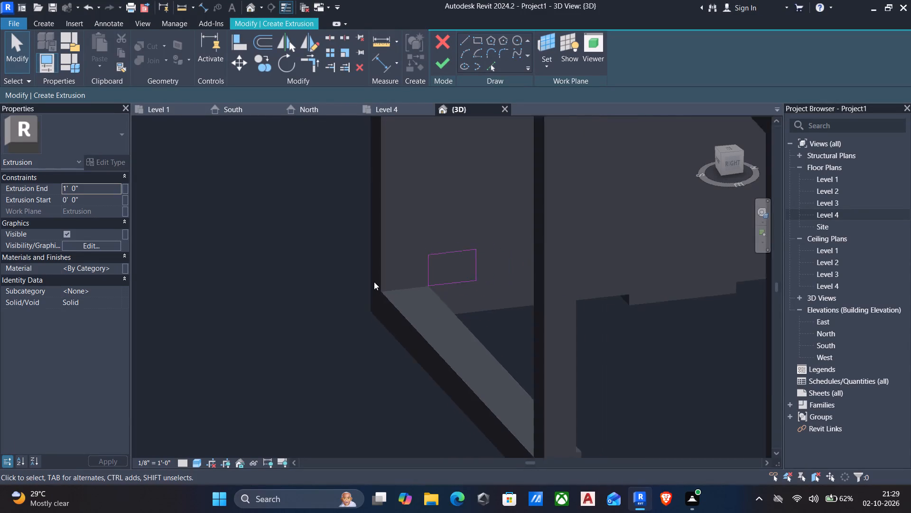
scroll(374, 282, "down", 1)
middle_click_drag(374, 283, 397, 287, "shift")
left_click(436, 68)
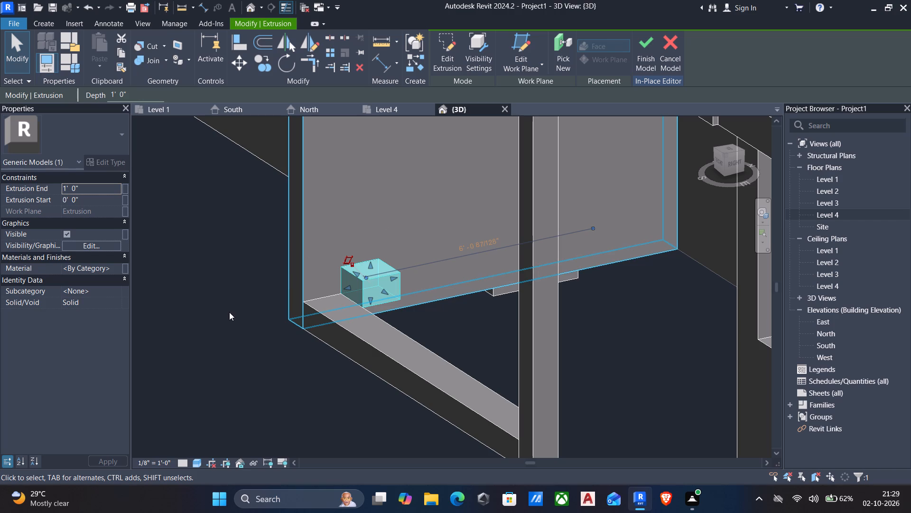
middle_click_drag(220, 326, 314, 299, "shift")
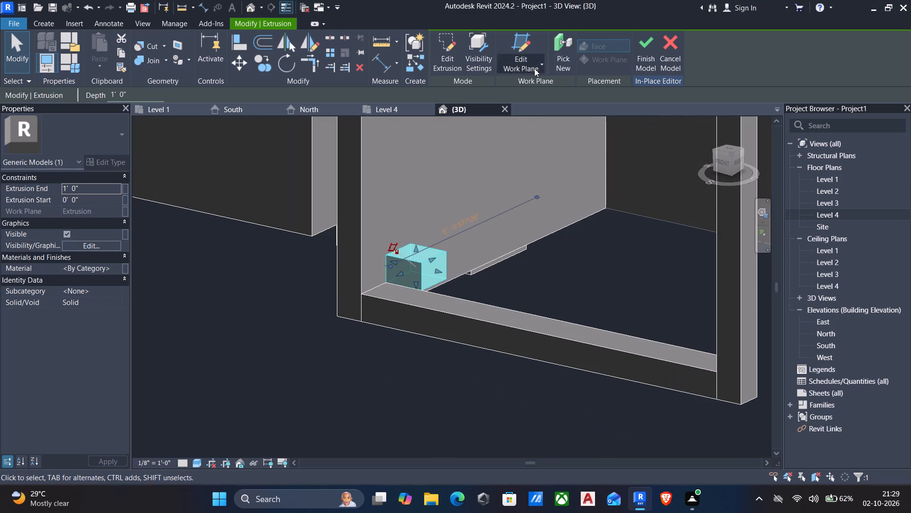
Finish the in-place facade model.
left_click(642, 52)
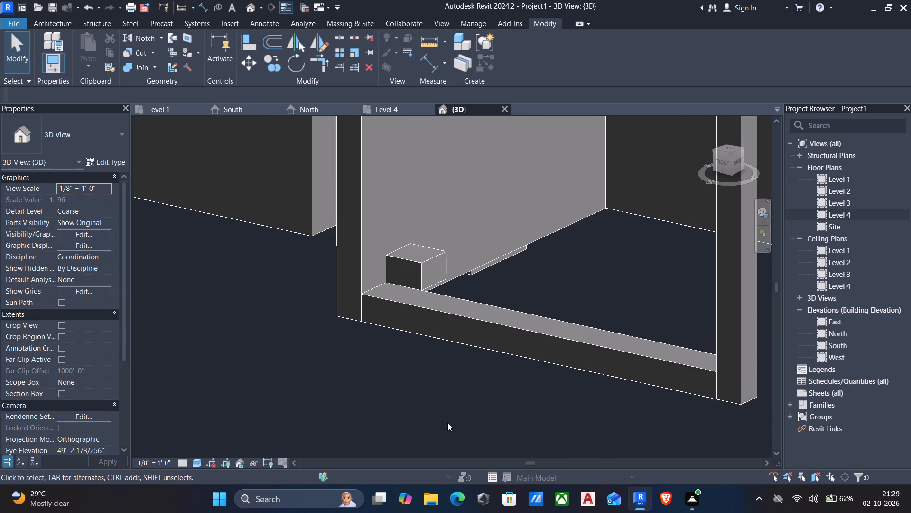
Align the free end face of the upper porch step with the corner post's inner face.
middle_click_drag(419, 429, 391, 436, "shift")
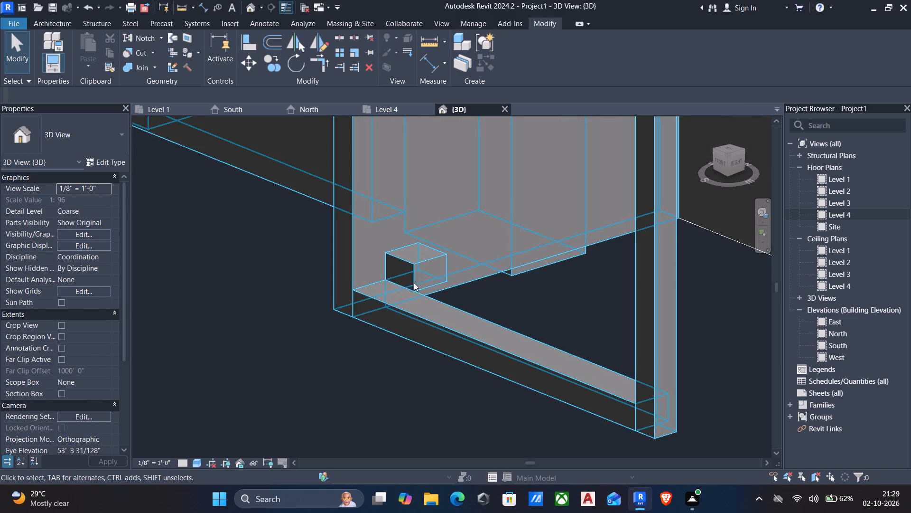
scroll(410, 325, "down", 4)
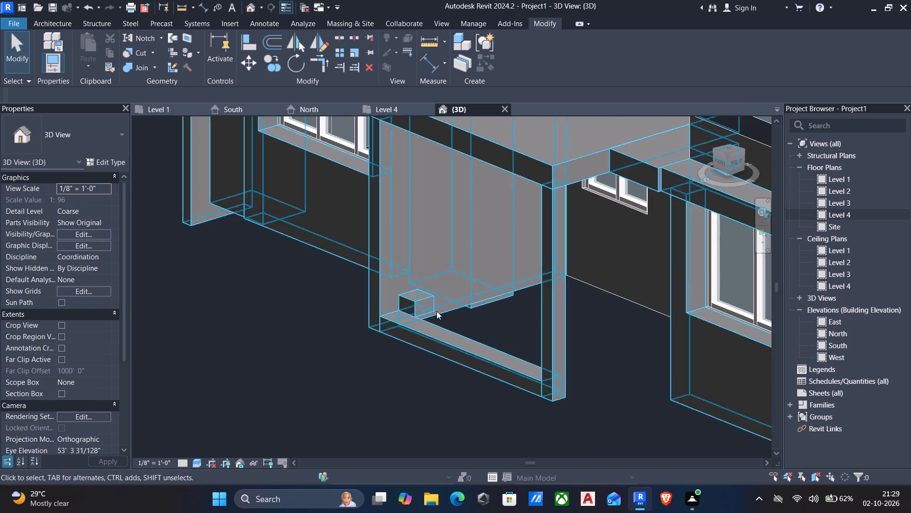
middle_click_drag(439, 346, 409, 352, "shift")
scroll(409, 367, "down", 3)
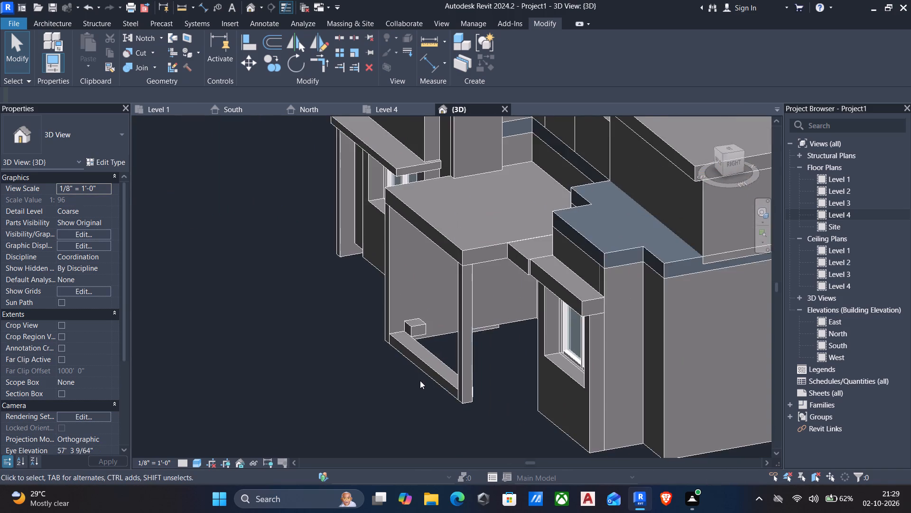
middle_click_drag(420, 380, 439, 376, "shift")
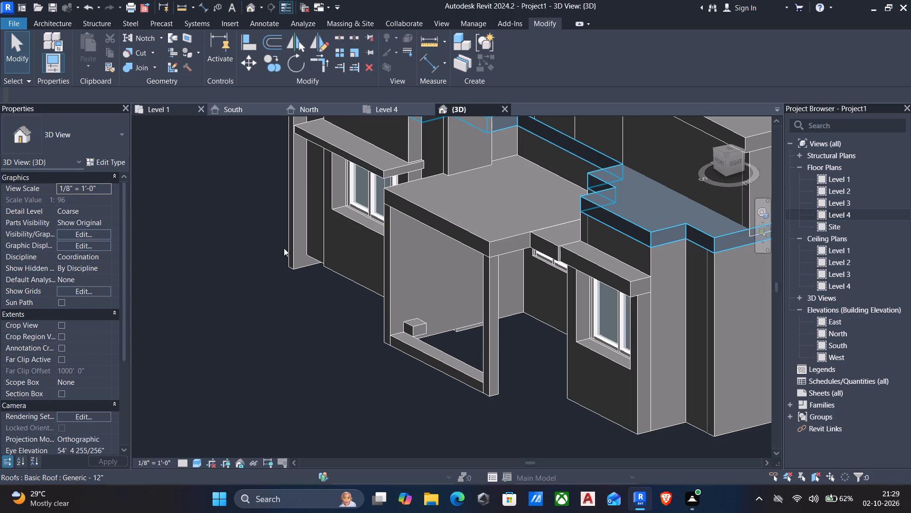
type("al")
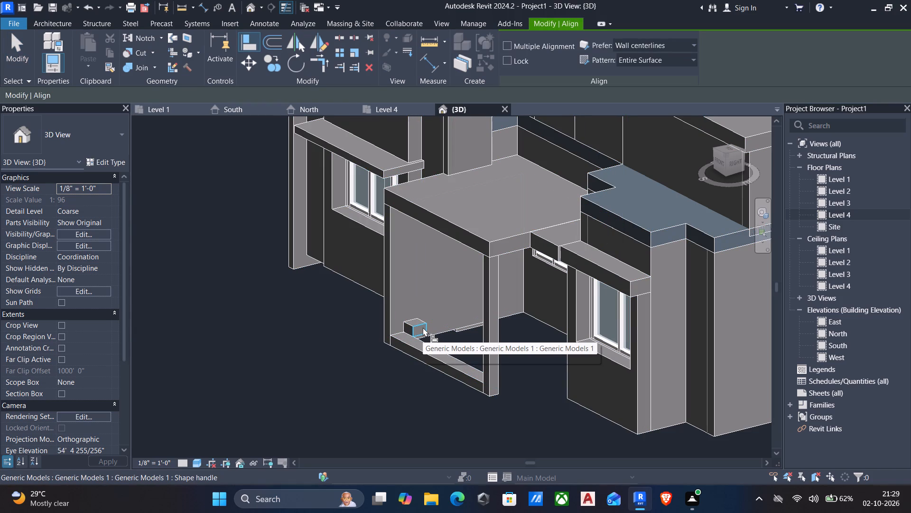
middle_click_drag(423, 366, 545, 396, "shift")
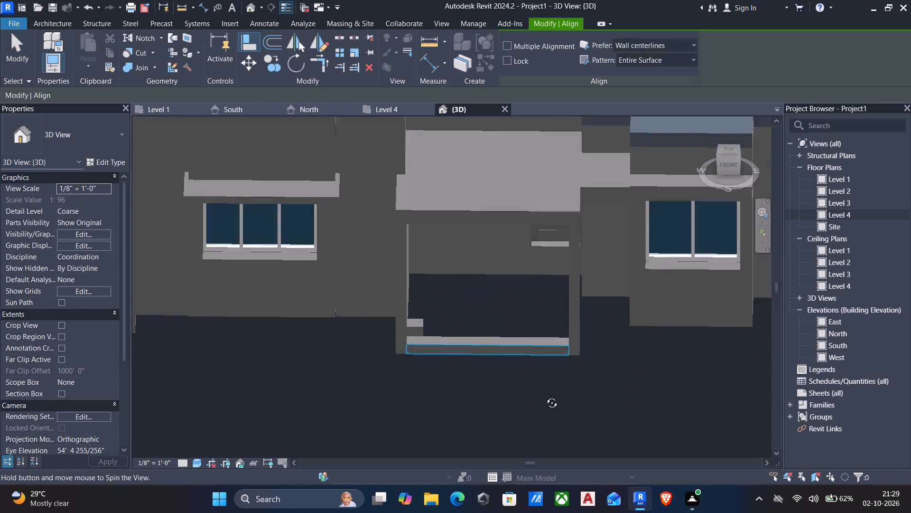
middle_click_drag(545, 396, 584, 389, "shift")
left_click(558, 267)
middle_click_drag(534, 343, 531, 344, "shift")
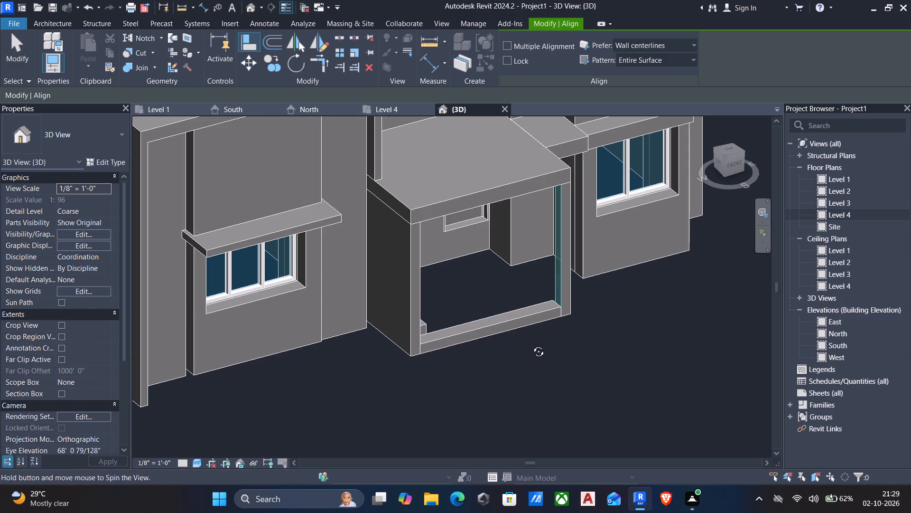
middle_click_drag(531, 344, 399, 363, "shift")
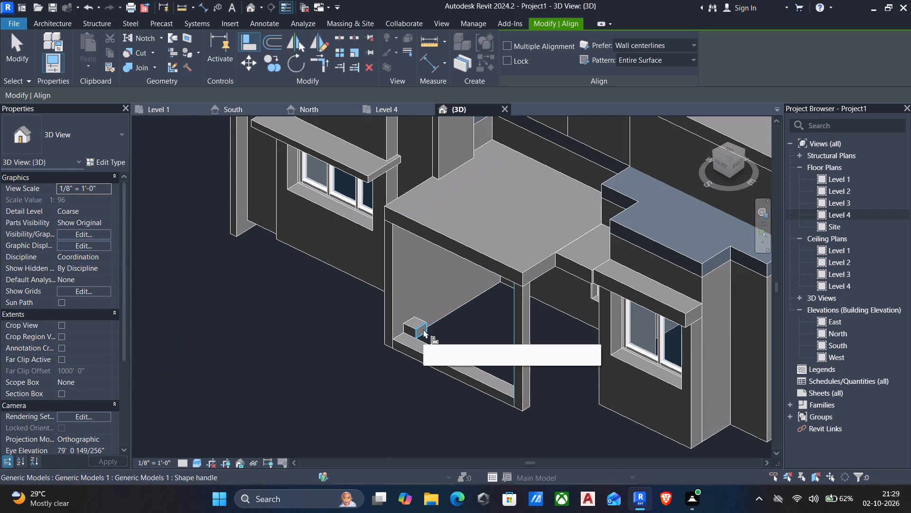
left_click(423, 329)
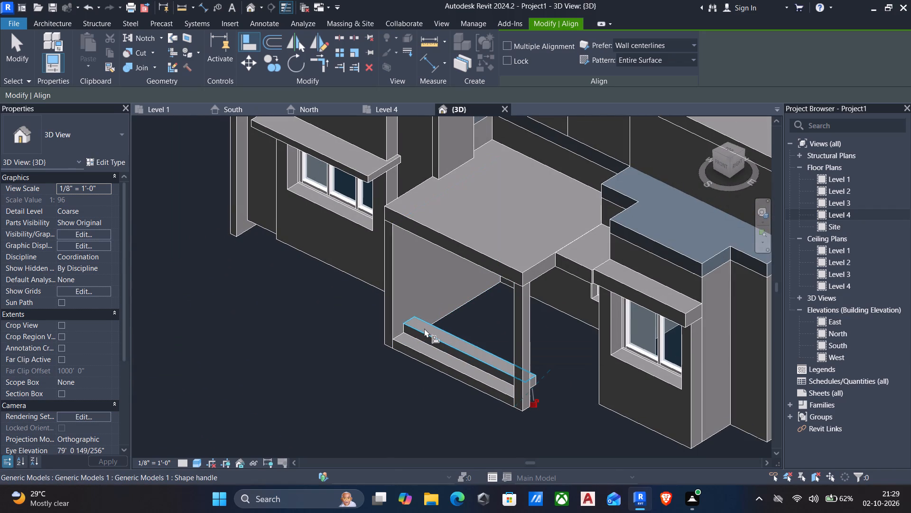
key("Escape")
key("Escape")
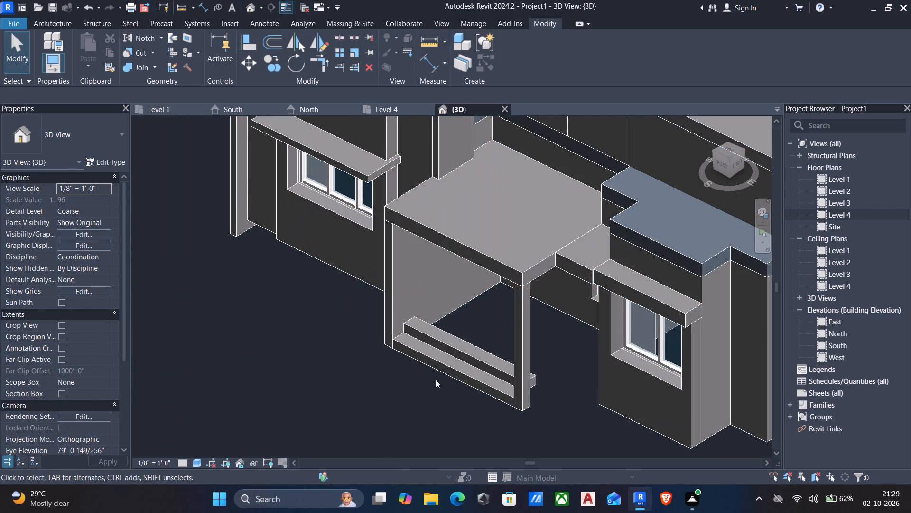
Reopen the front facade's generic model for in-place editing.
middle_click_drag(435, 382, 403, 340, "shift")
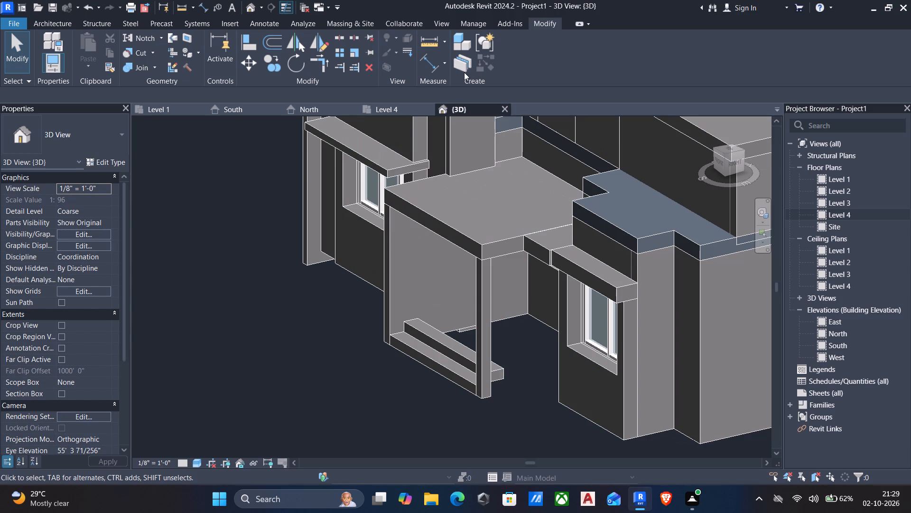
scroll(281, 65, "up", 2)
left_click(465, 375)
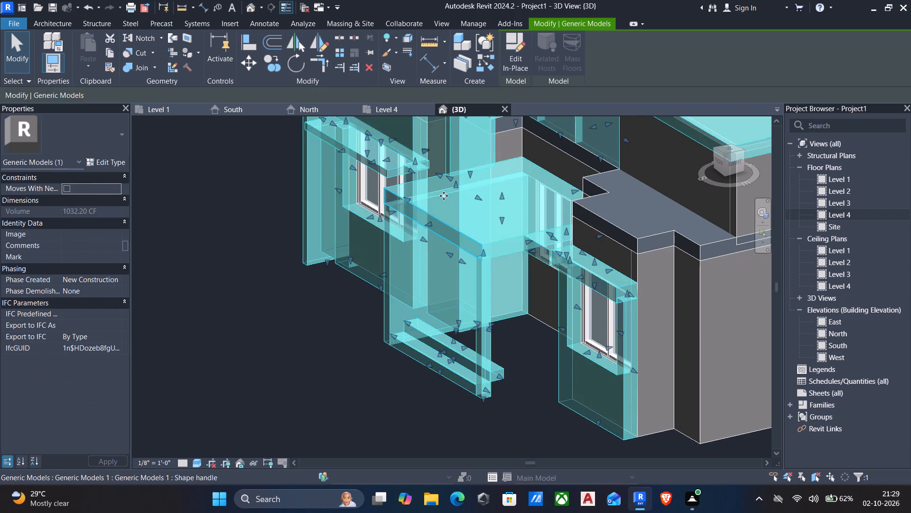
left_click(511, 52)
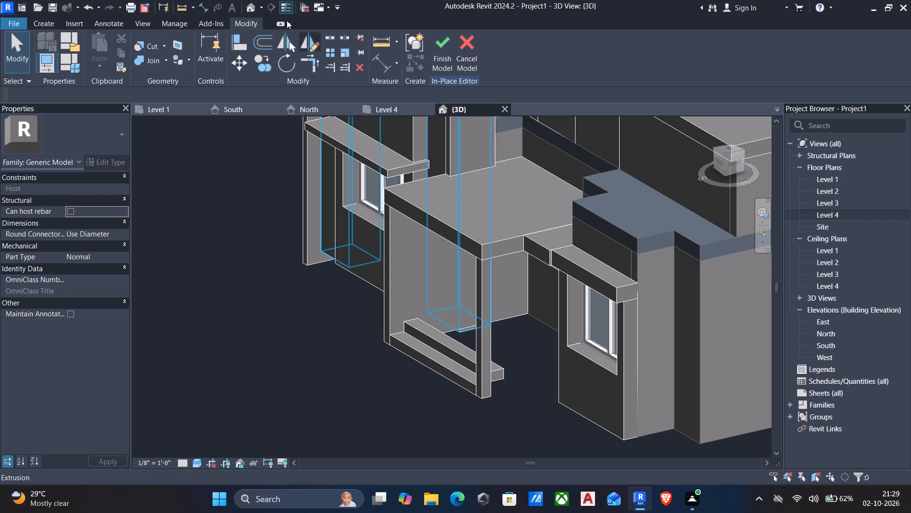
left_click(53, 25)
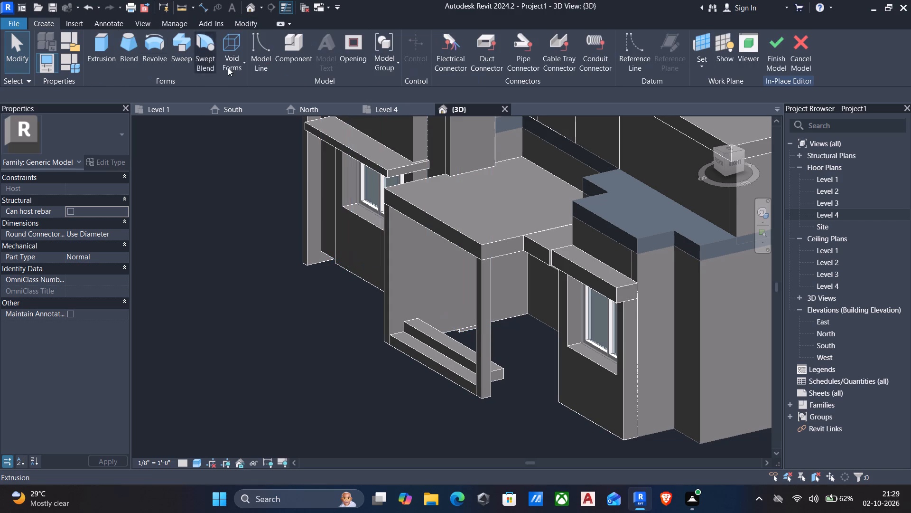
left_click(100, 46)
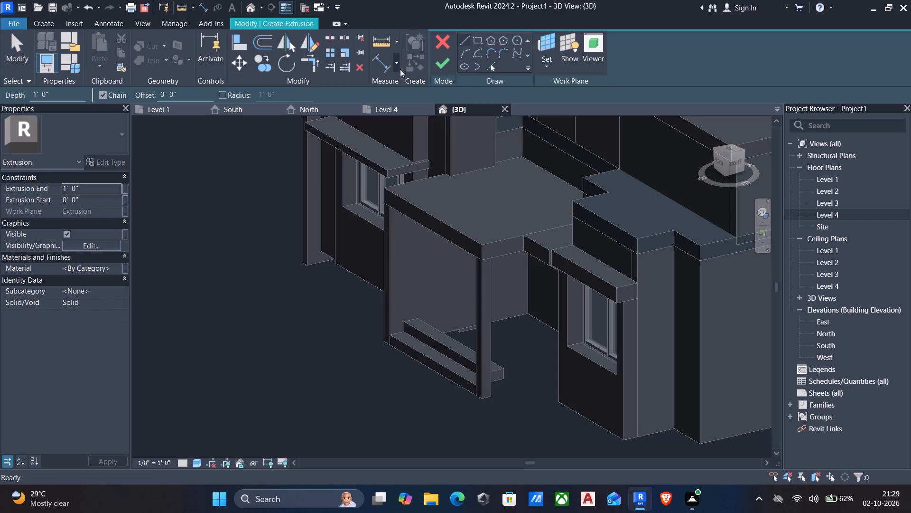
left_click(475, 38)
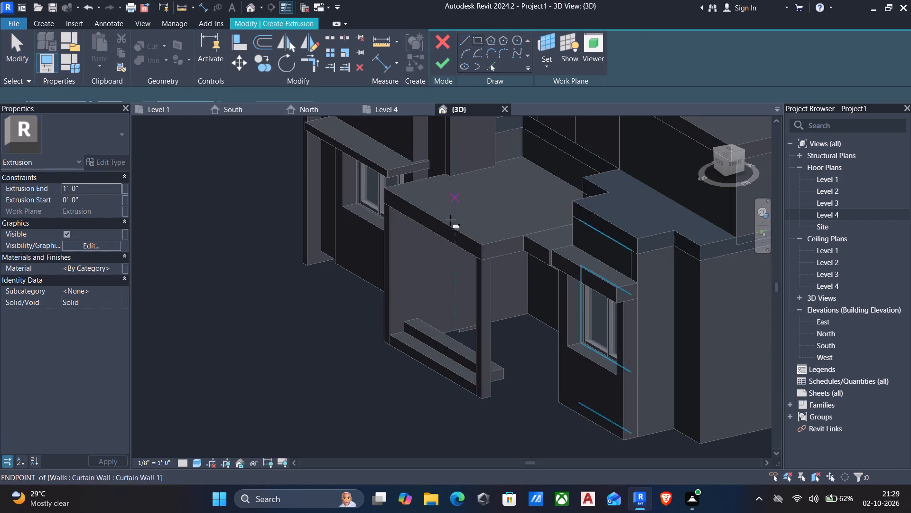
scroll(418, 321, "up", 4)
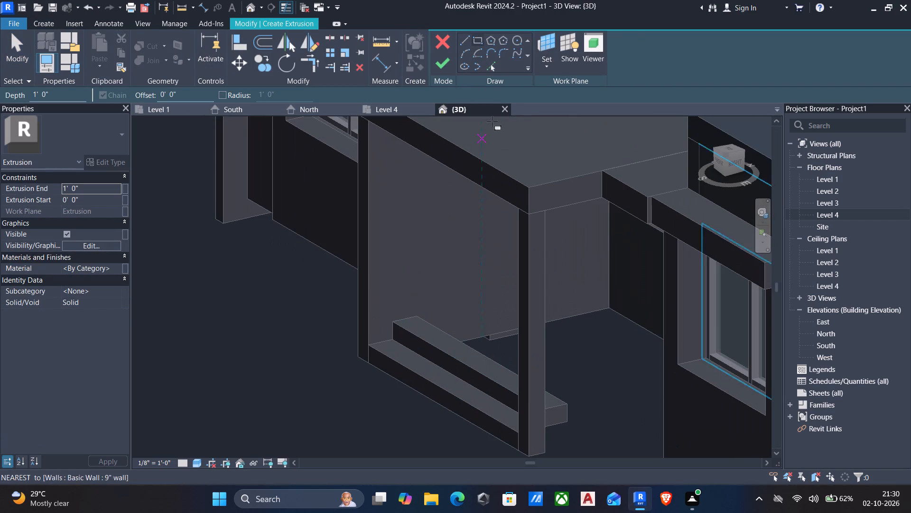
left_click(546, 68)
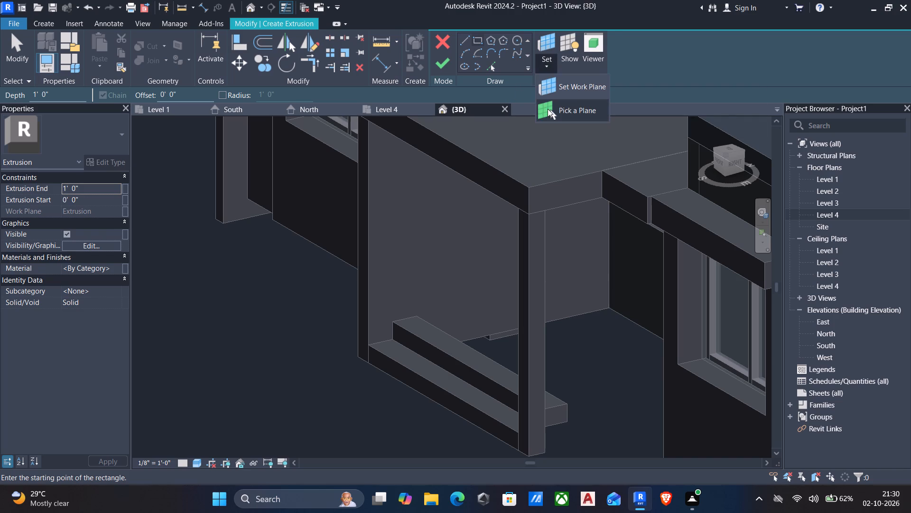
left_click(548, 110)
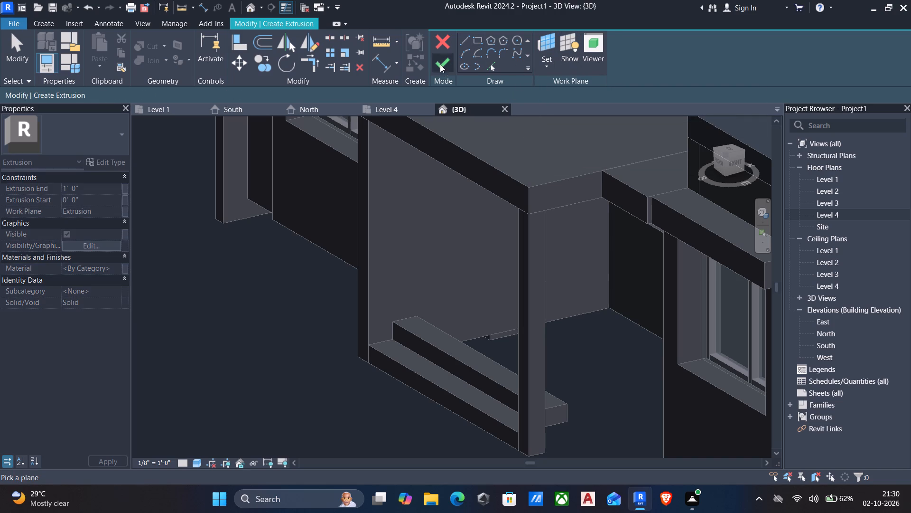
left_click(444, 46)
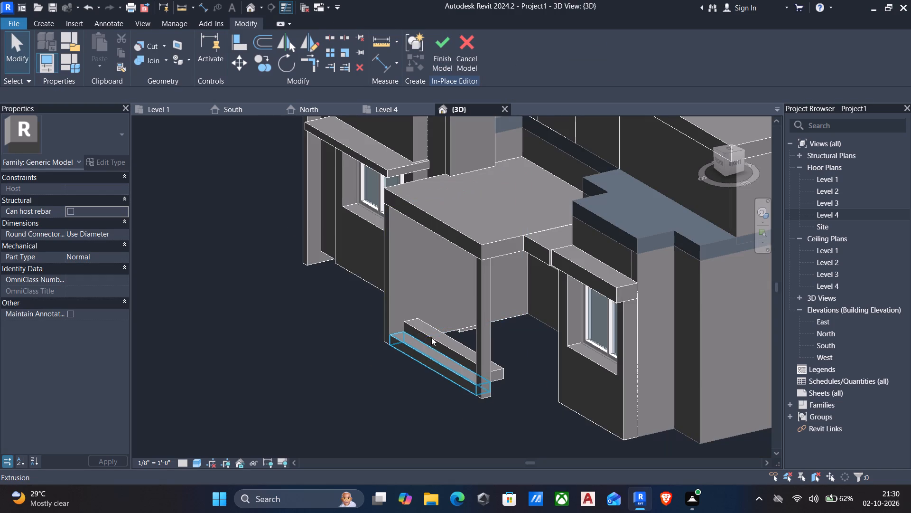
For a new solid extrusion on the porch side wall's inner face, sketch a rectangle about 1' 3" by 7" from the upper step's rear top corner.
left_click(431, 338)
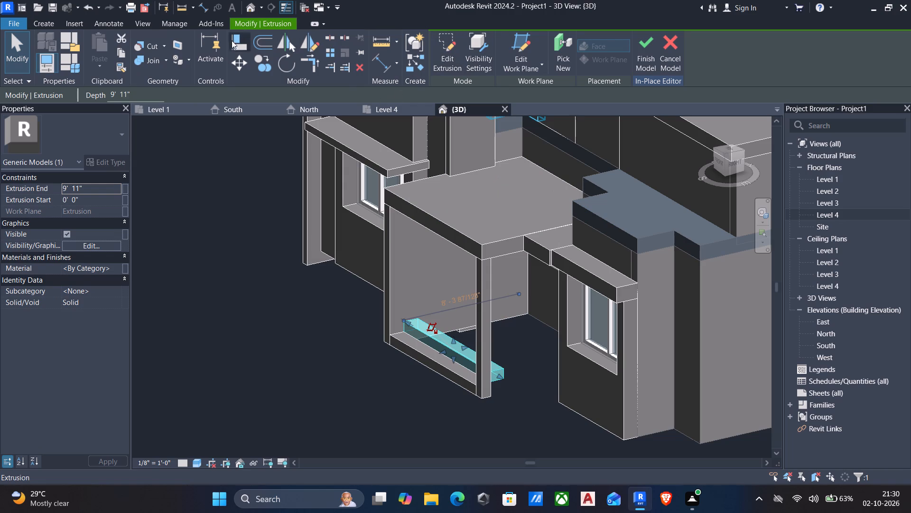
left_click(51, 21)
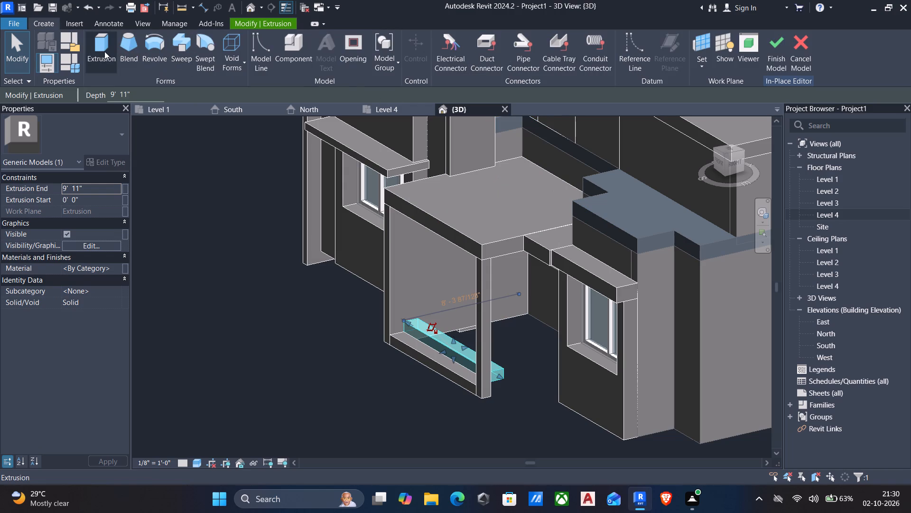
left_click(104, 50)
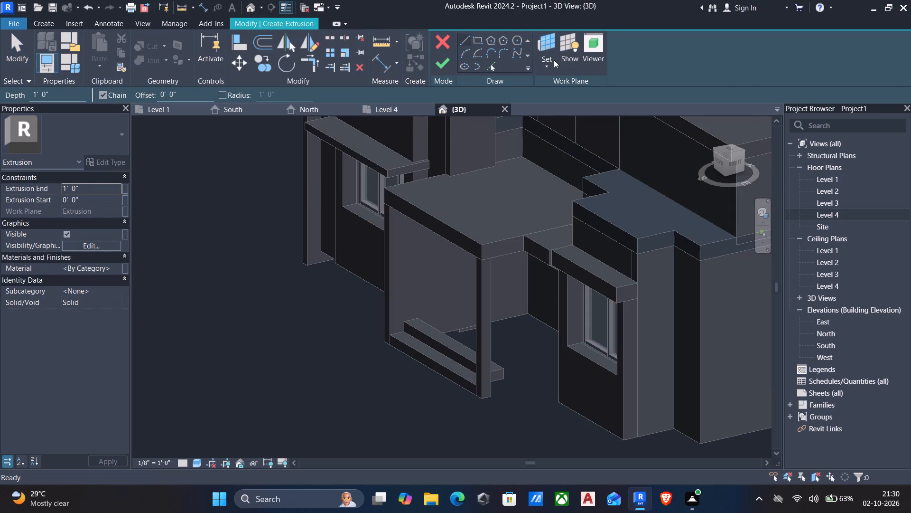
left_click(541, 67)
left_click(558, 108)
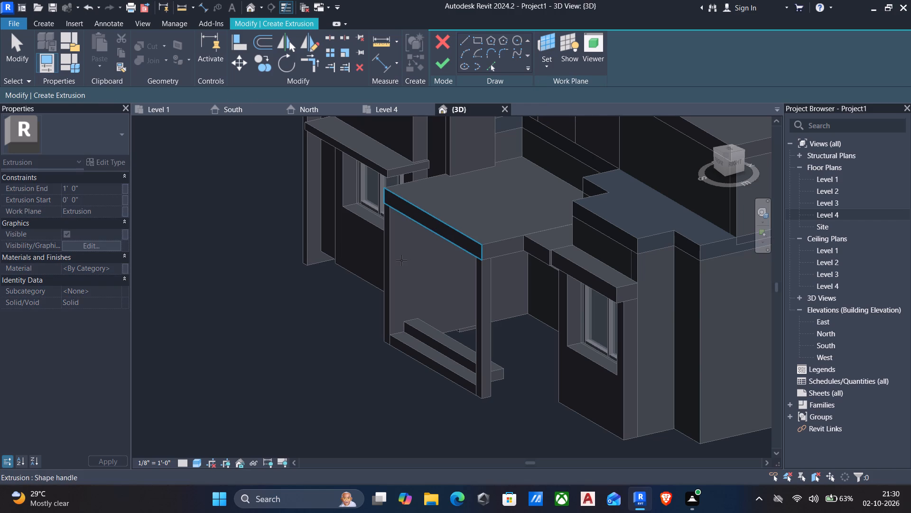
middle_click_drag(400, 263, 405, 262)
left_click(396, 285)
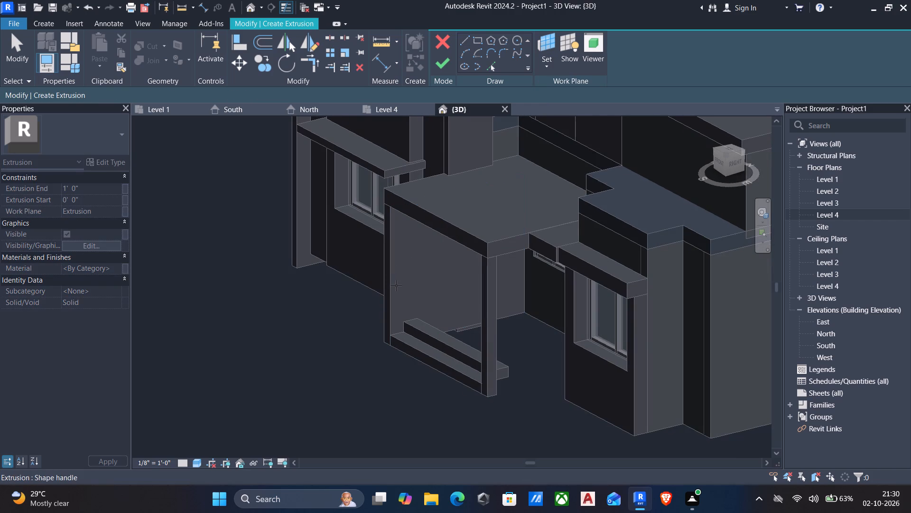
left_click(390, 293)
middle_click_drag(387, 350, 389, 351, "shift")
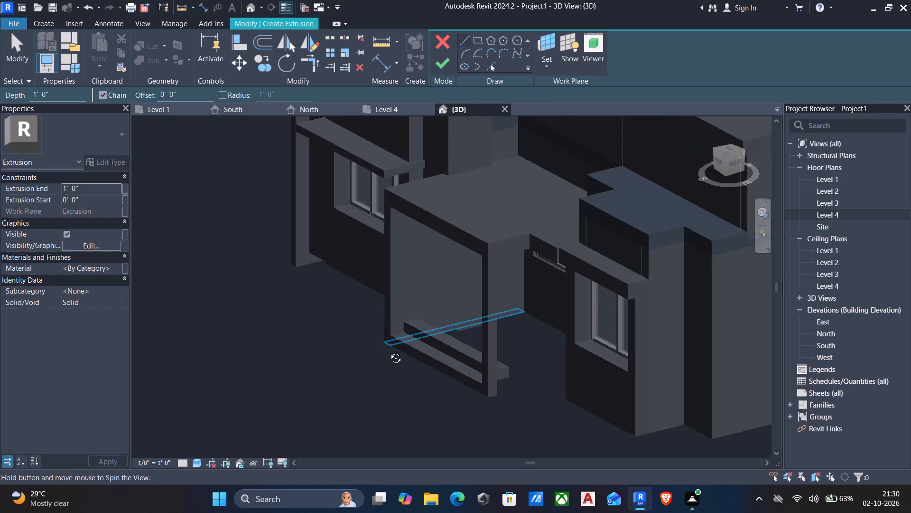
middle_click_drag(389, 351, 404, 335, "shift")
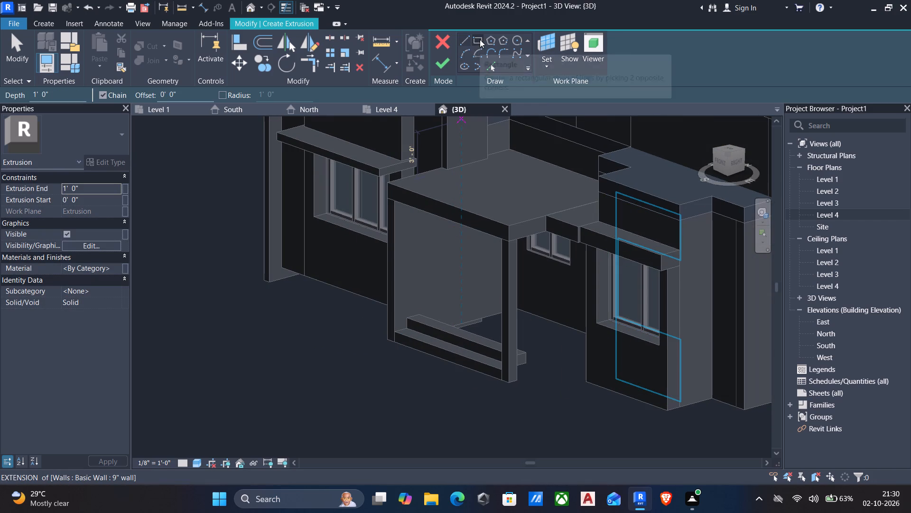
left_click(480, 39)
scroll(436, 339, "up", 5)
scroll(415, 303, "up", 4)
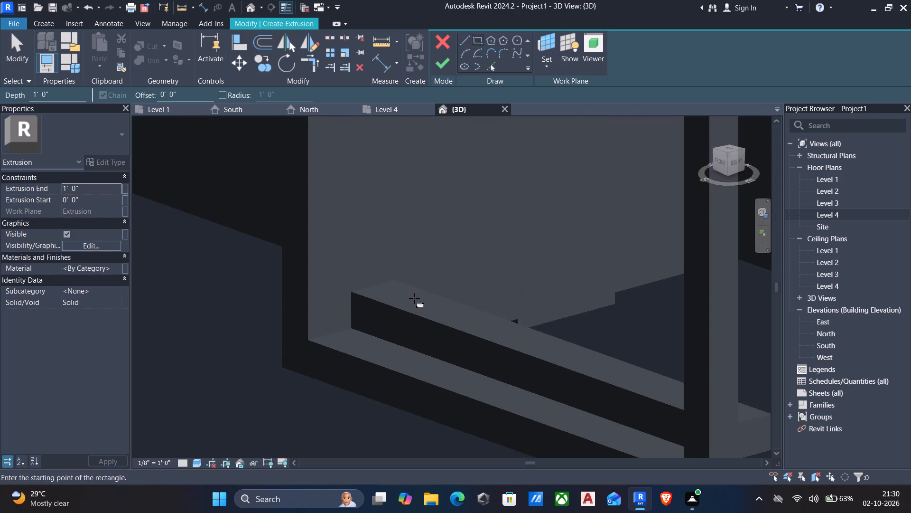
left_click_drag(395, 278, 395, 266)
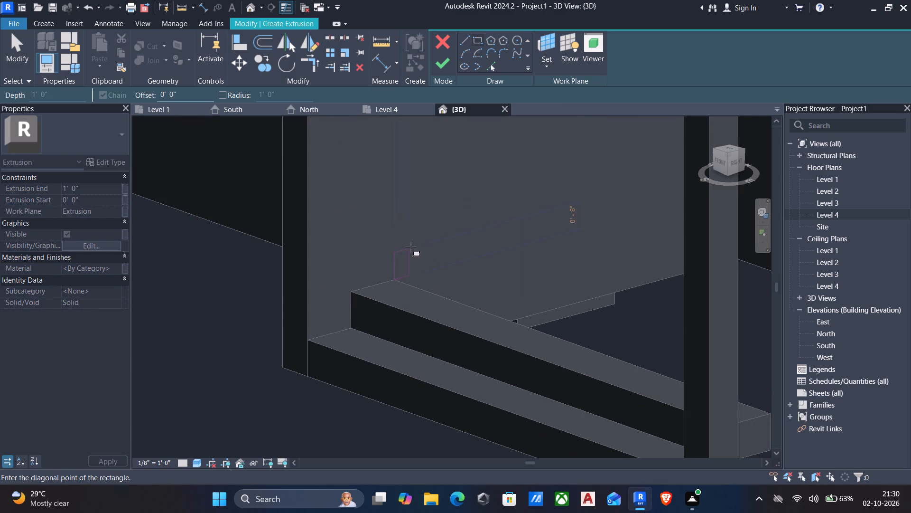
left_click(447, 232)
key("Escape")
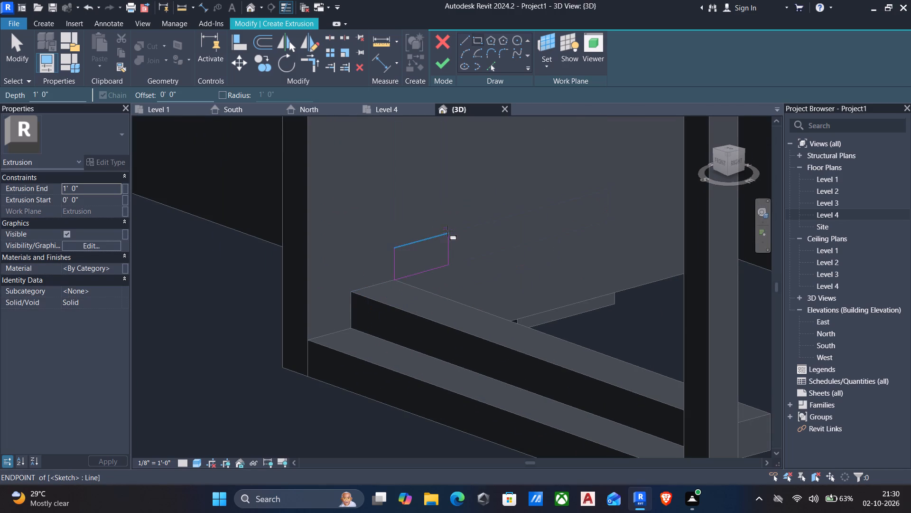
key("Escape")
Set the sketched rectangle's width to 1' and its height to 8", and finish the extrusion sketch as a third porch step.
left_click(449, 247)
left_click(421, 288)
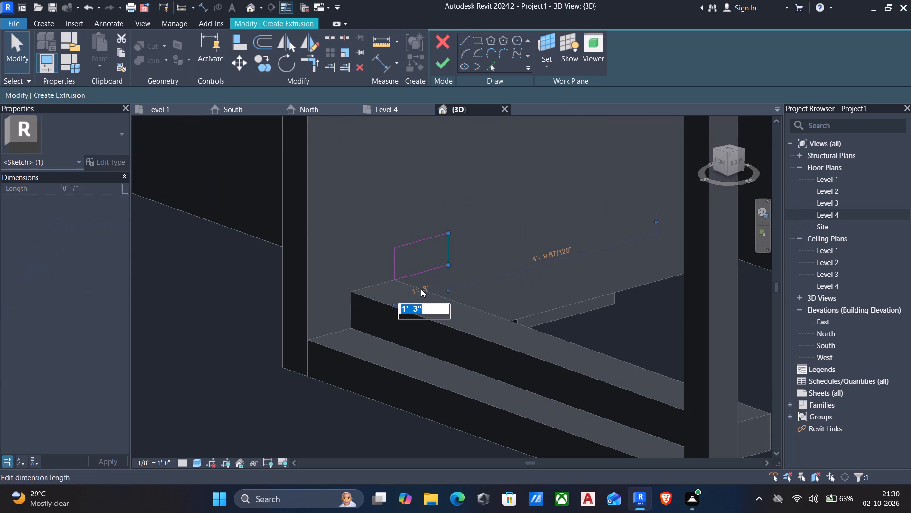
type("1'")
key("Return")
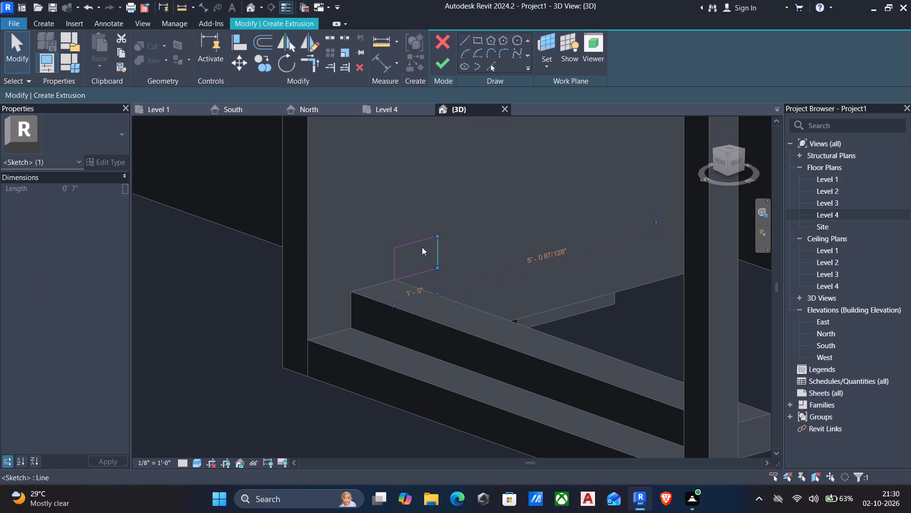
left_click(422, 239)
left_click(448, 243)
key("9")
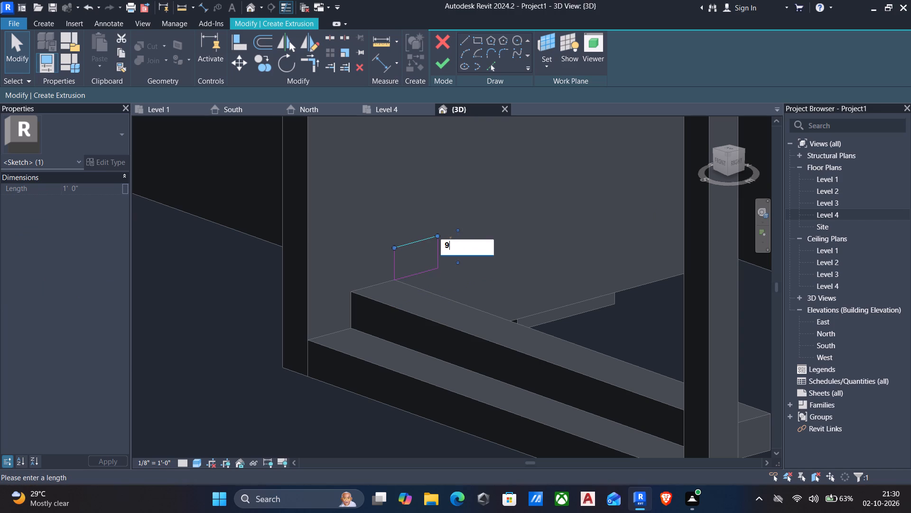
key("BackSpace")
type("8\"")
key("Return")
key("Escape")
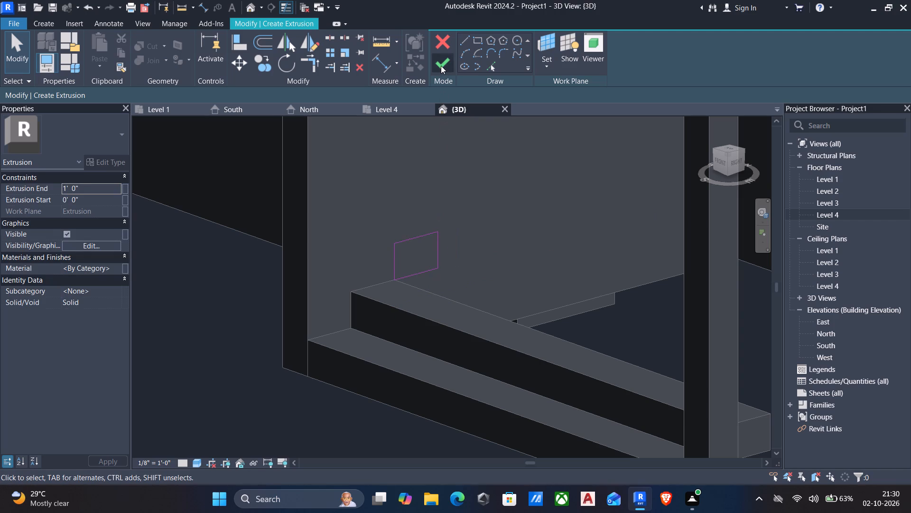
left_click(441, 66)
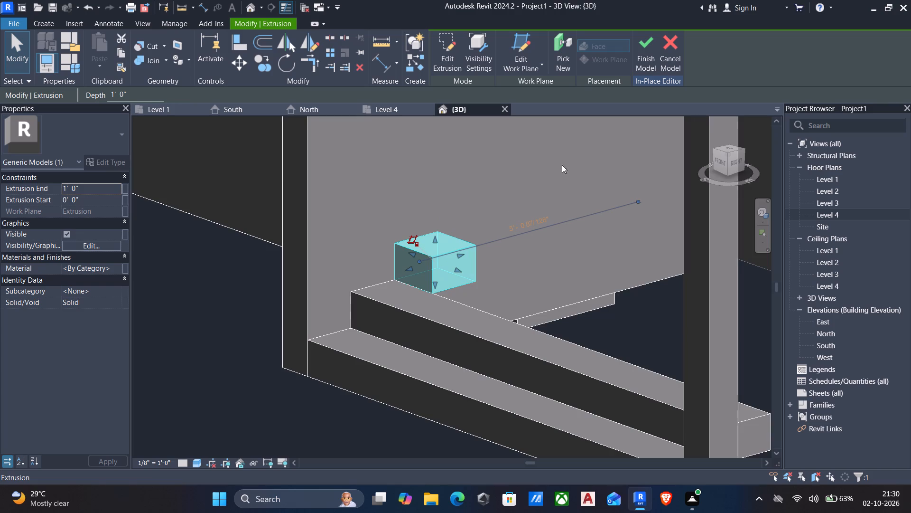
Stretch the new top step's free end from the side wall toward the corner post, to a depth of about 7' 10 1/4".
middle_click_drag(557, 224, 617, 242, "shift")
scroll(617, 242, "down", 3)
middle_click_drag(616, 242, 592, 233)
middle_click_drag(499, 238, 400, 239)
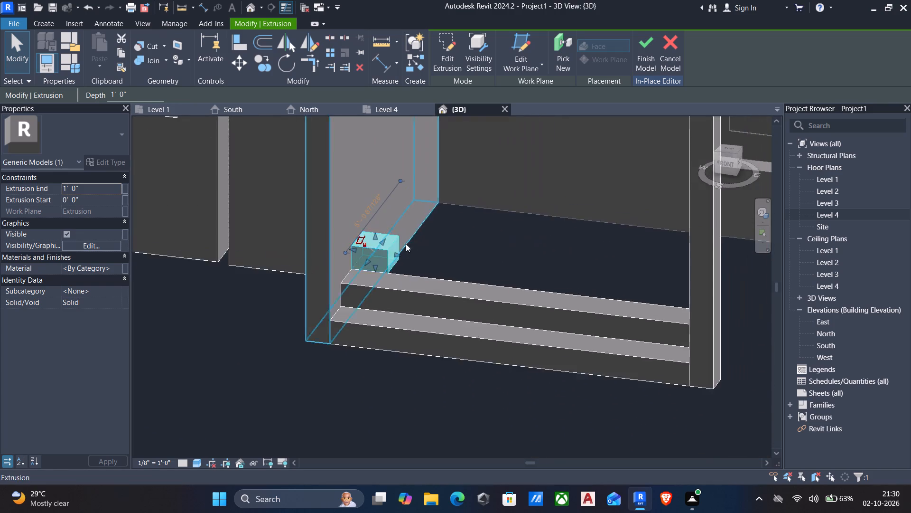
scroll(407, 245, "down", 1)
middle_click_drag(454, 259, 551, 241, "shift")
middle_click_drag(560, 208, 521, 227)
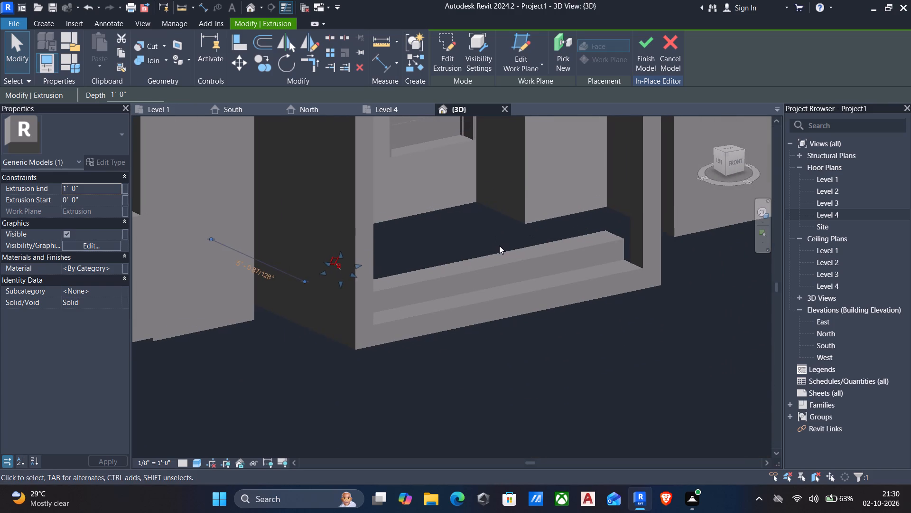
key("Escape")
middle_click_drag(503, 247, 380, 264, "shift")
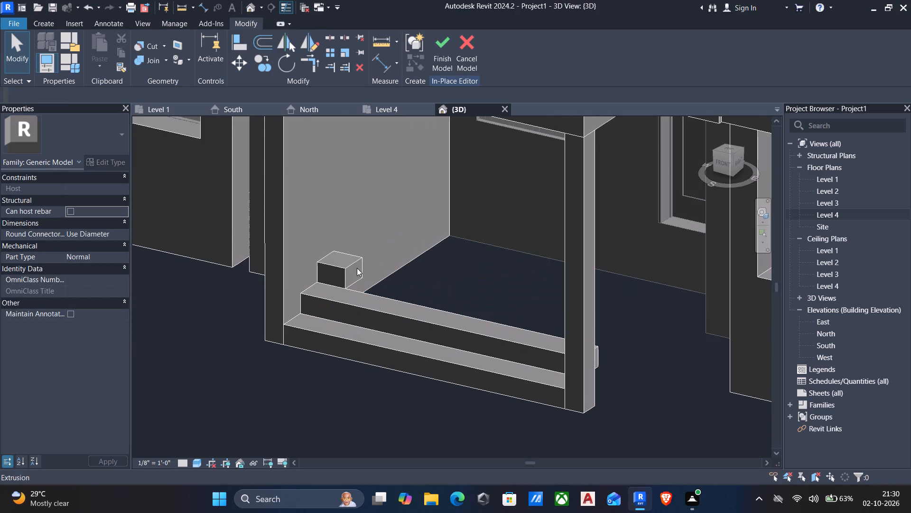
left_click(348, 266)
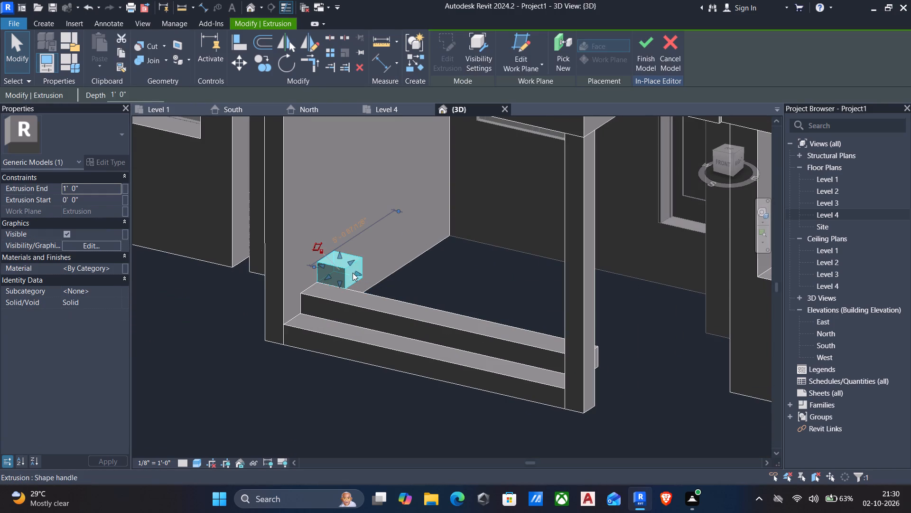
left_click_drag(357, 273, 543, 322)
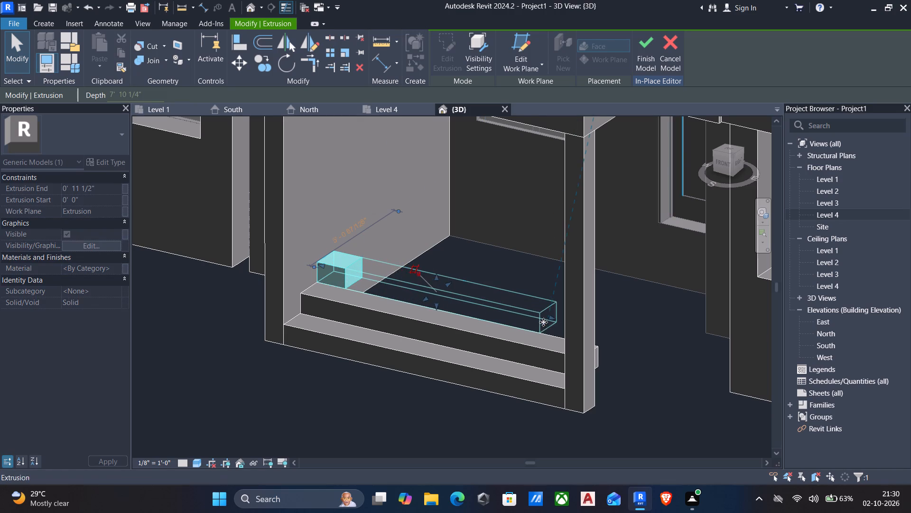
Align the free end face of the top porch step with the corner post's inner face.
middle_click_drag(467, 385, 572, 400, "shift")
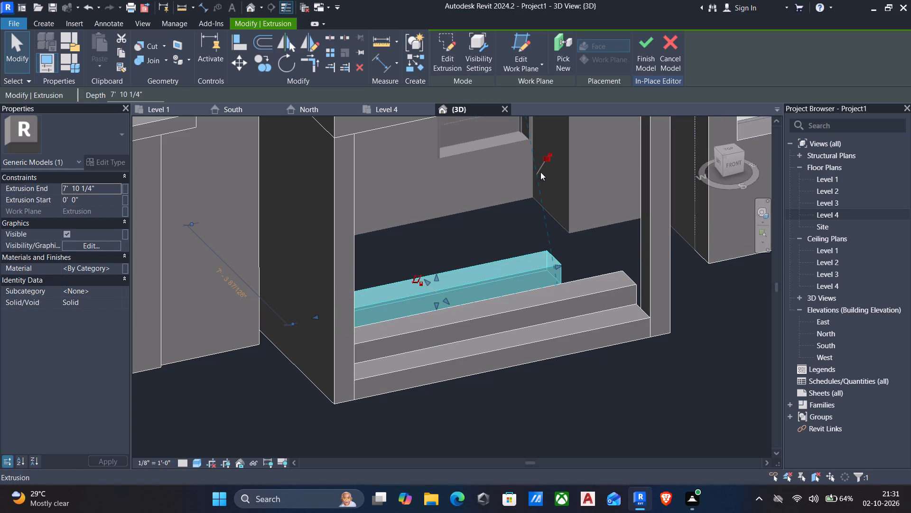
key("a")
key("l")
left_click(645, 263)
middle_click_drag(590, 284, 512, 297, "shift")
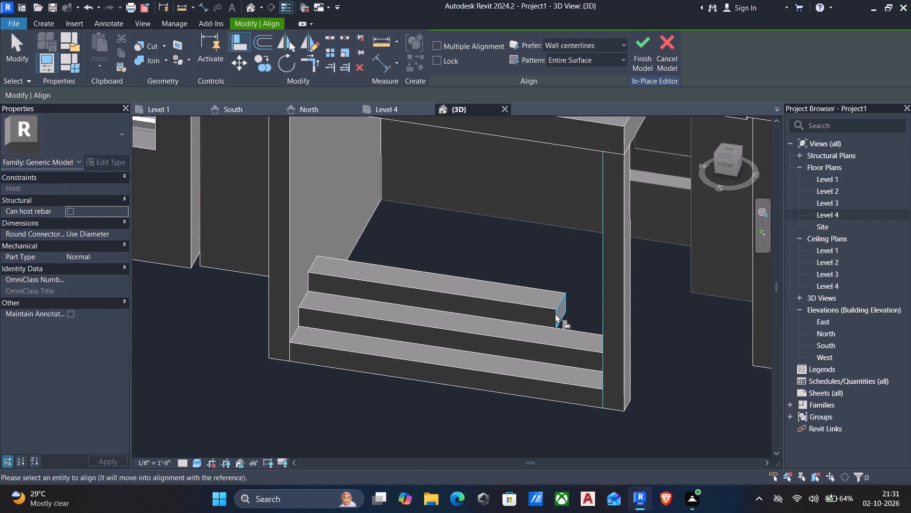
scroll(555, 314, "up", 1)
left_click(555, 315)
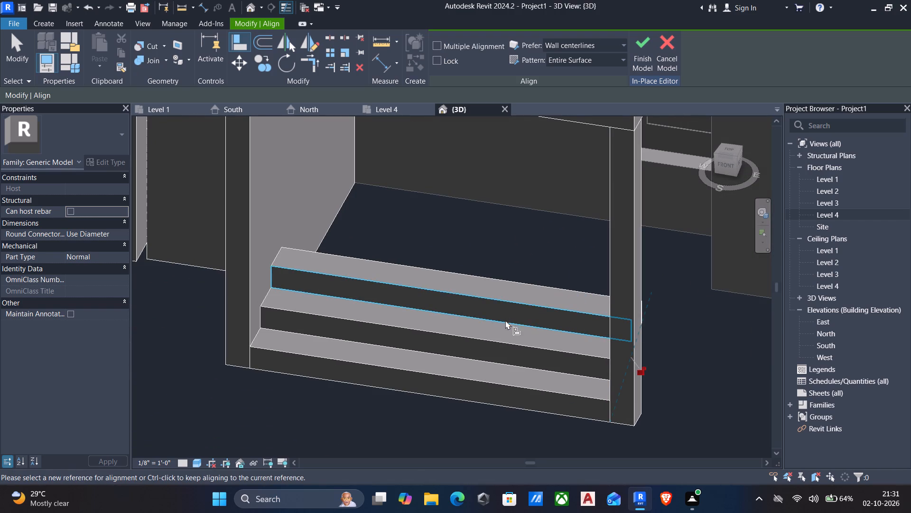
middle_click_drag(505, 321, 614, 337, "shift")
middle_click_drag(614, 337, 485, 325, "shift")
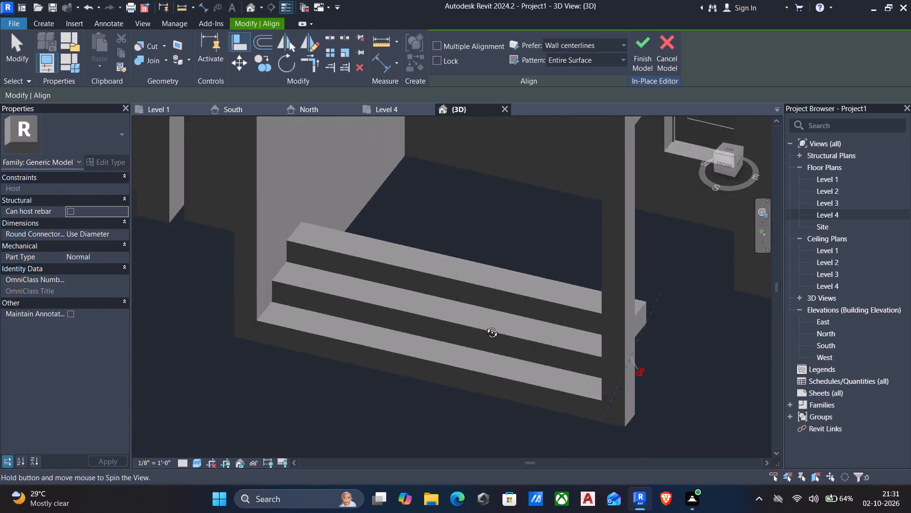
middle_click_drag(485, 325, 353, 323, "shift")
key("Escape")
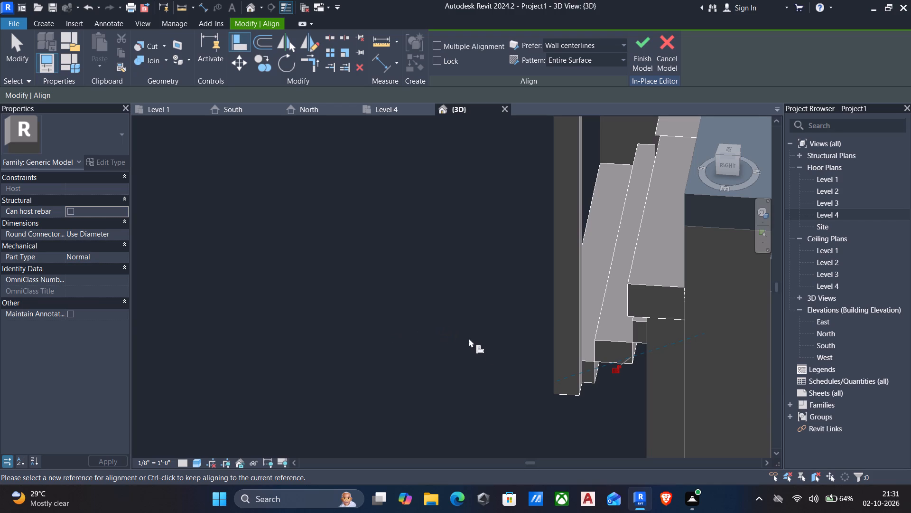
Align the undersides of the second and top porch steps with the underside of the lowest step.
scroll(521, 356, "down", 1)
middle_click_drag(533, 381, 585, 203, "shift")
middle_click_drag(607, 373, 530, 373, "shift")
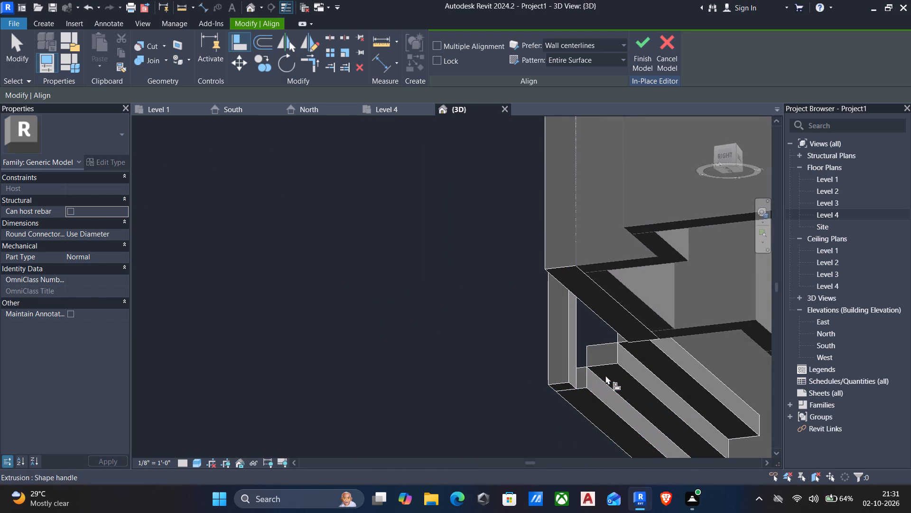
left_click(586, 392)
left_click(610, 369)
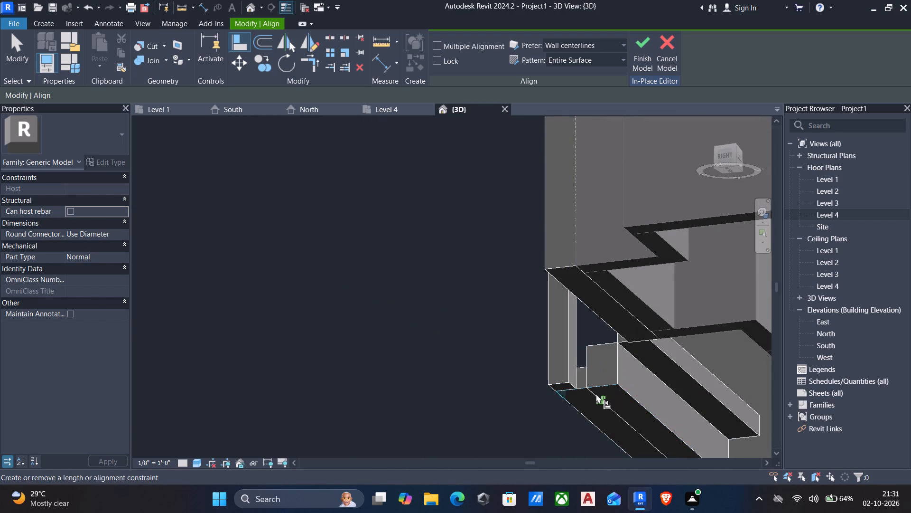
key("Escape")
left_click(581, 391)
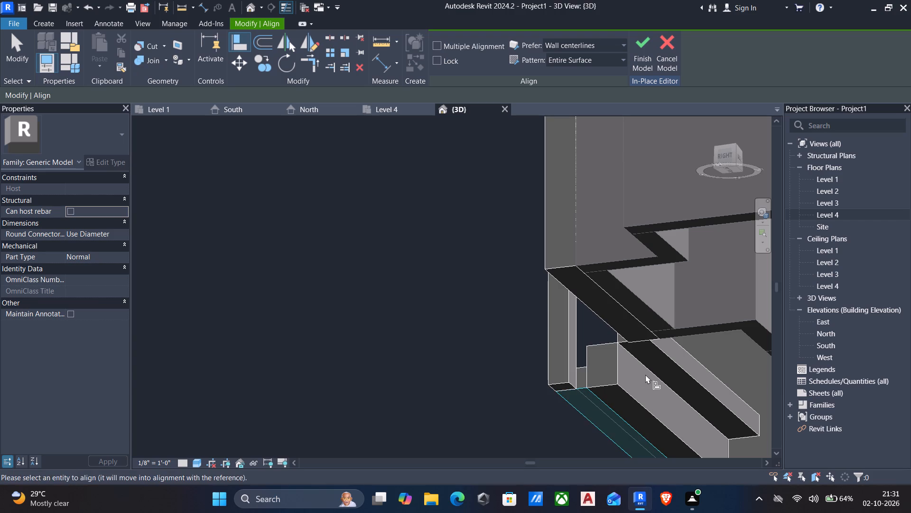
left_click(672, 365)
scroll(520, 361, "down", 1)
key("Escape")
Finish the in-place facade model.
scroll(516, 355, "down", 3)
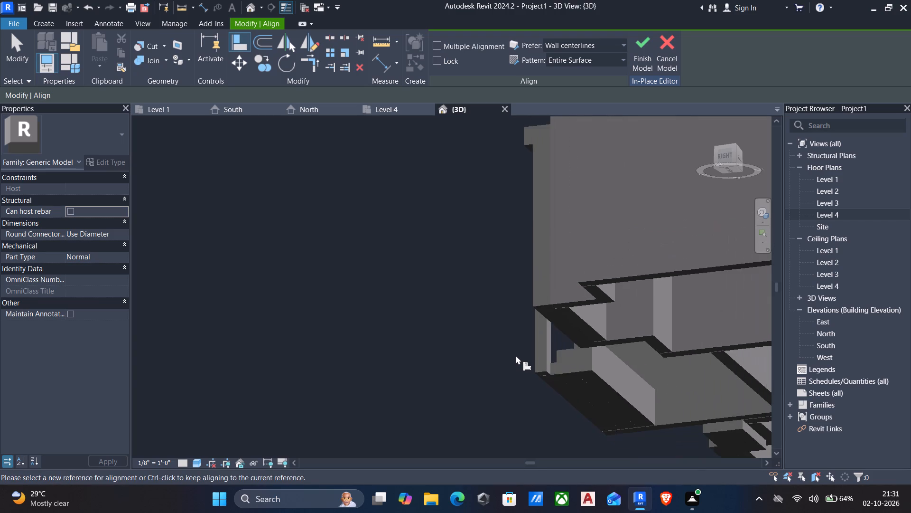
middle_click_drag(517, 359, 608, 414, "shift")
scroll(612, 78, "up", 1)
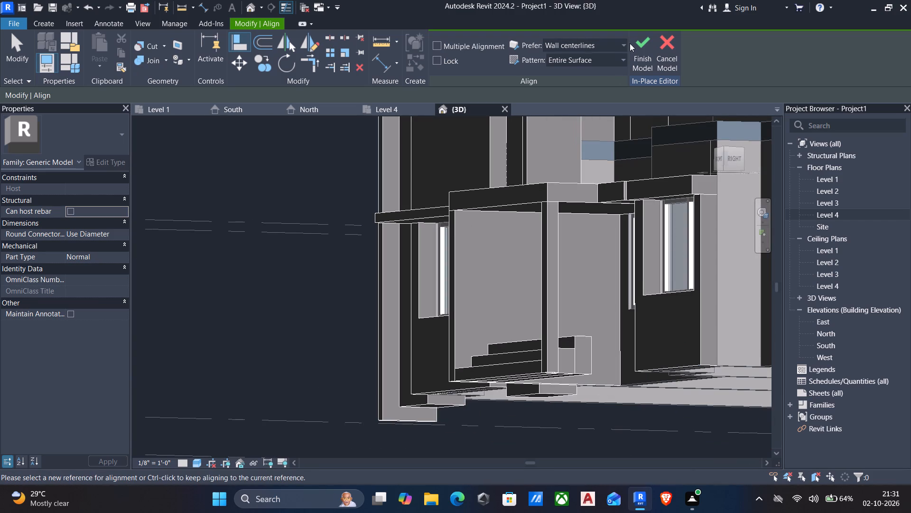
left_click(637, 48)
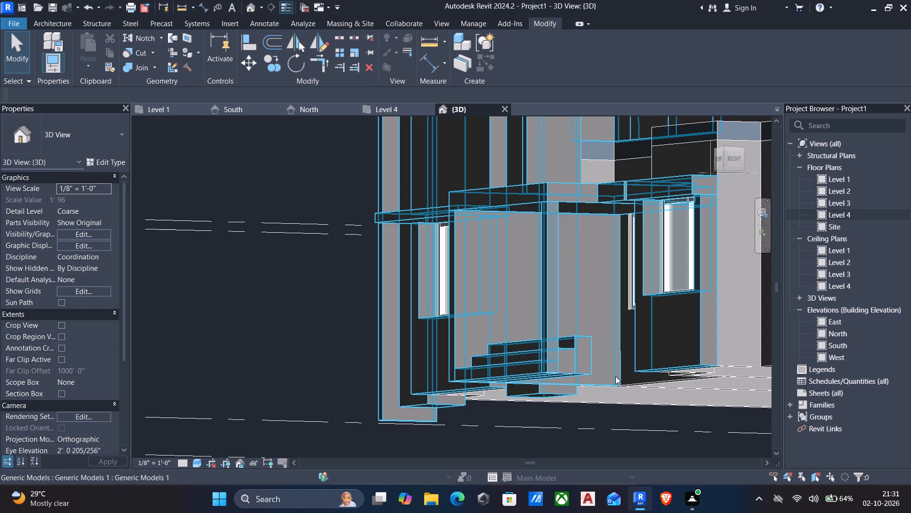
Reopen the front facade's generic model for in-place editing.
middle_click_drag(615, 379, 603, 420, "shift")
scroll(584, 358, "up", 2)
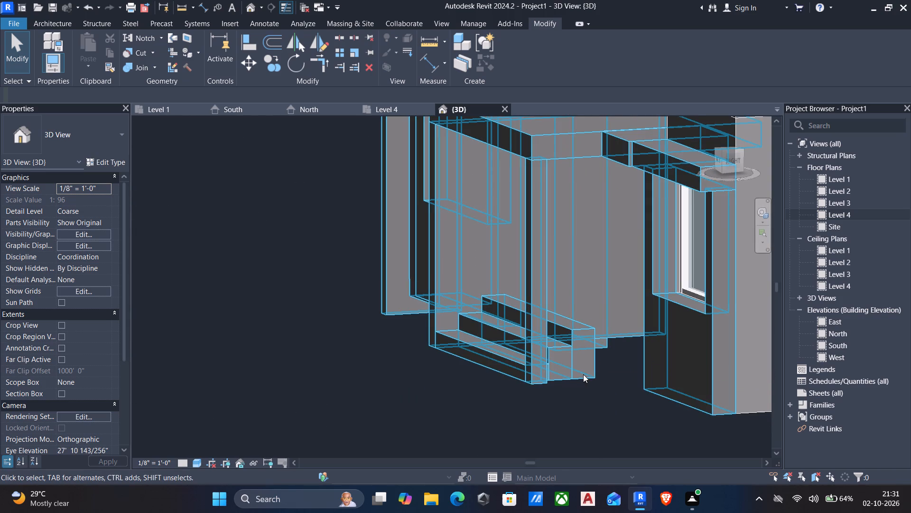
left_click(583, 374)
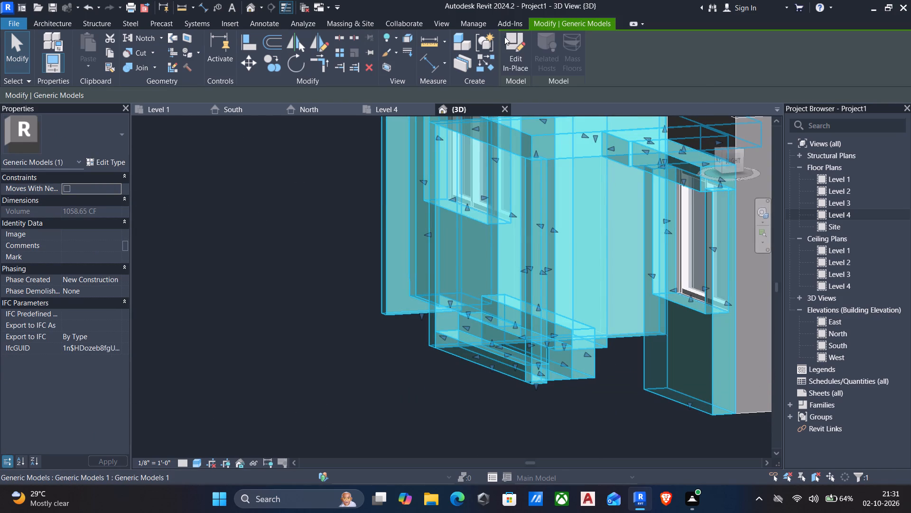
left_click(511, 43)
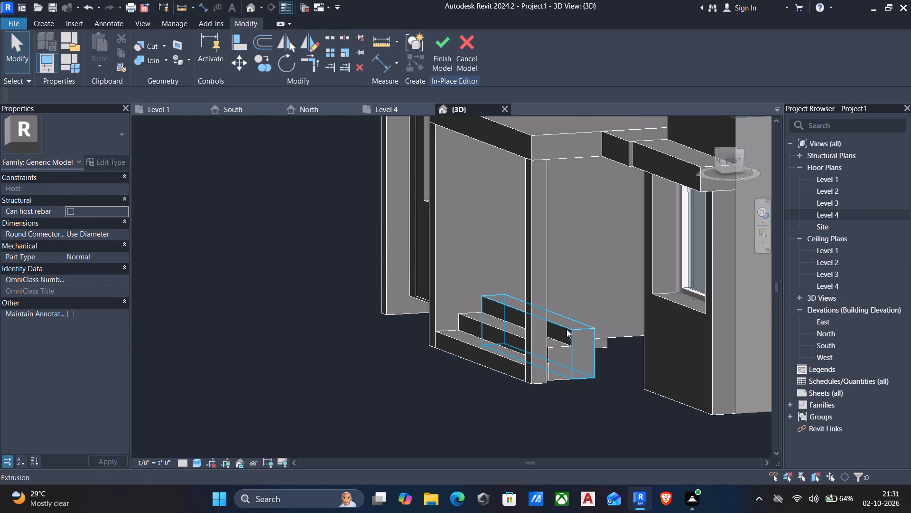
Extend the rear face of the top porch step back to the house wall to form the porch floor.
left_click(573, 331)
middle_click_drag(597, 373, 562, 388, "shift")
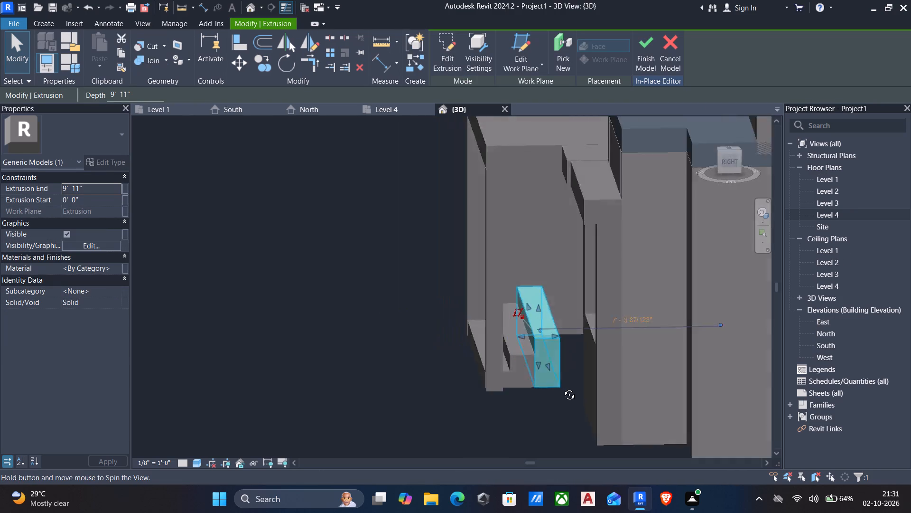
middle_click_drag(562, 388, 551, 282, "shift")
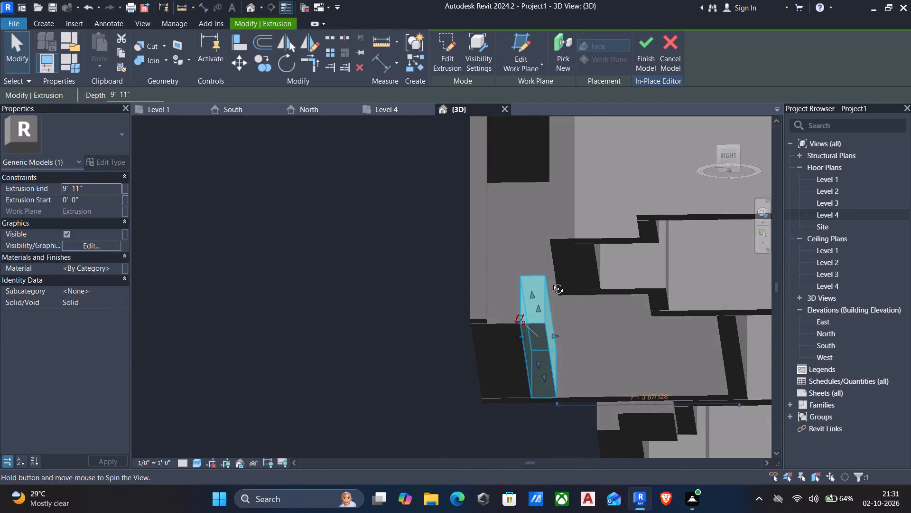
middle_click_drag(551, 282, 549, 282, "shift")
left_click_drag(553, 336, 719, 352)
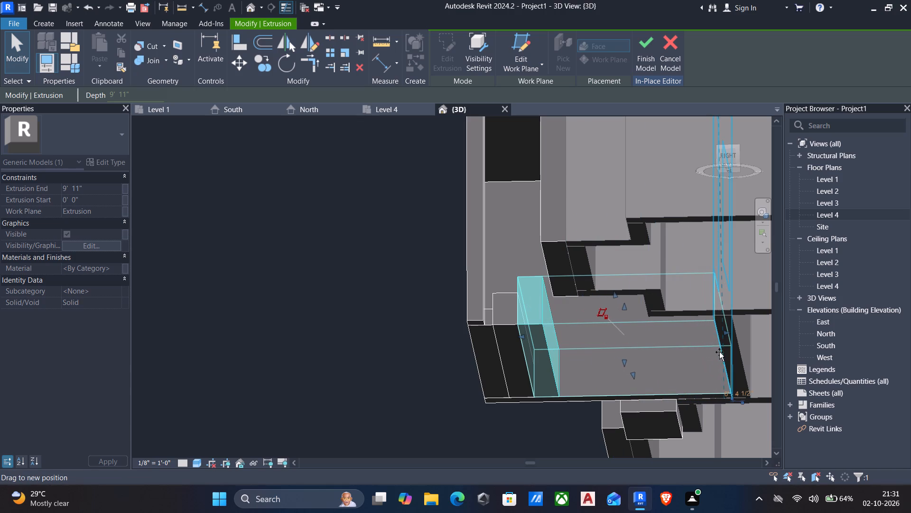
left_click_drag(719, 352, 720, 352)
scroll(702, 361, "down", 2)
middle_click_drag(624, 346, 674, 427, "shift")
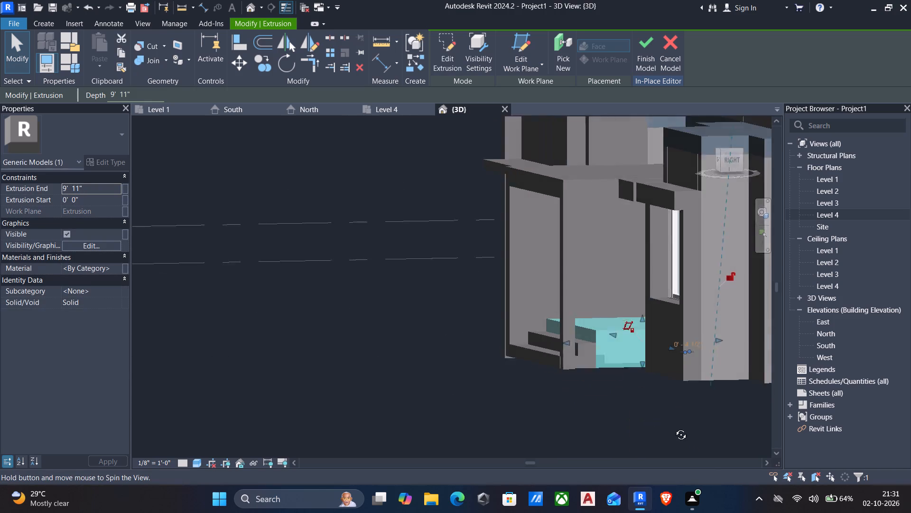
middle_click_drag(674, 427, 687, 432, "shift")
middle_click_drag(659, 373, 717, 398, "shift")
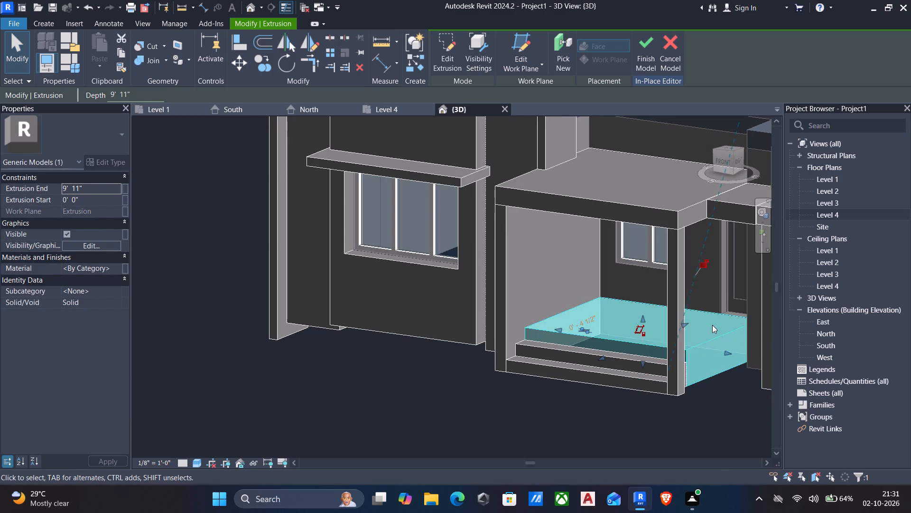
key("Escape")
Align the outer end face of the porch floor with the side face of the house wall beside the entrance door.
middle_click_drag(530, 360, 557, 362, "shift")
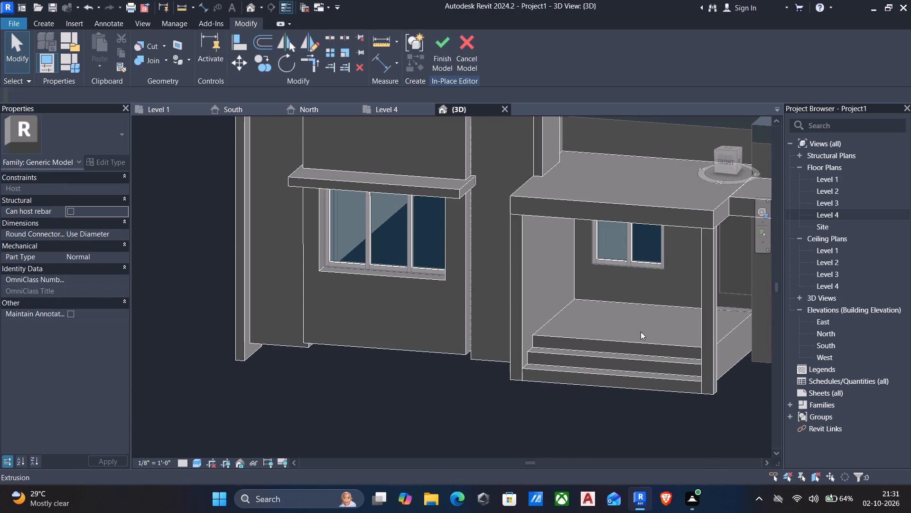
scroll(525, 380, "down", 1)
middle_click_drag(527, 382, 548, 391, "shift")
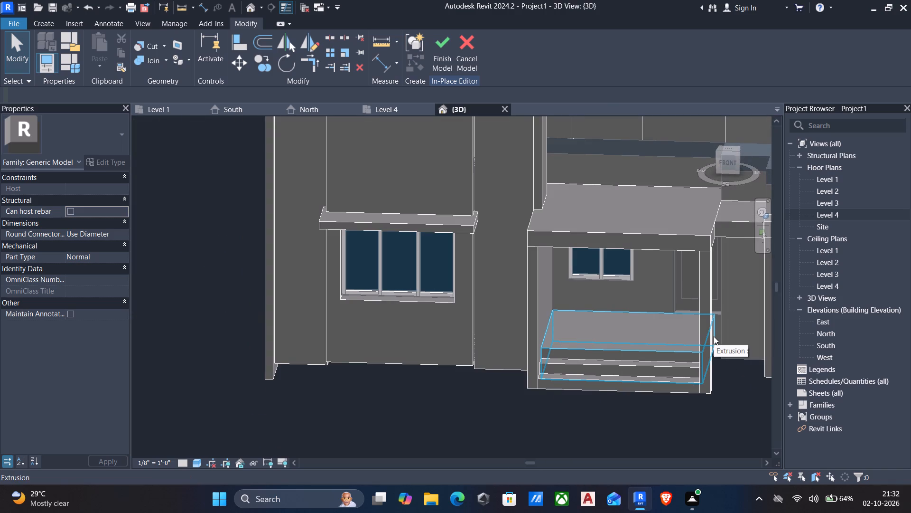
type("al")
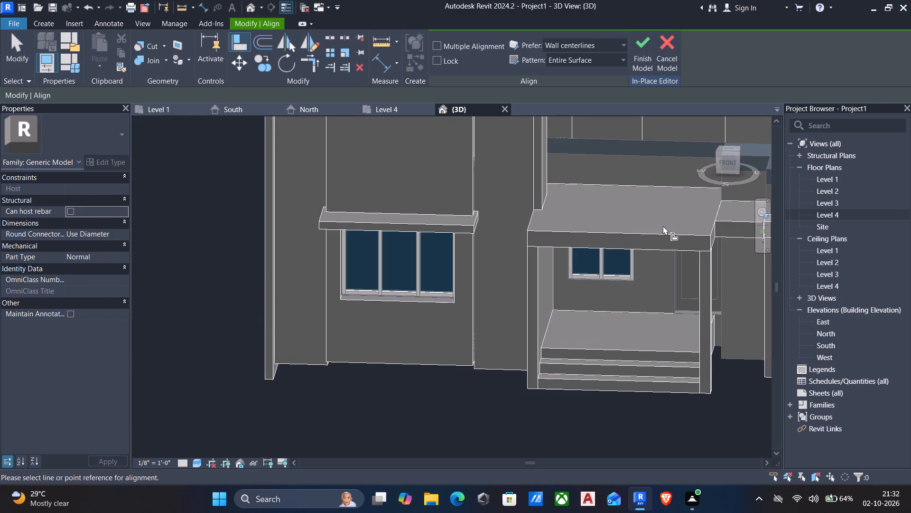
middle_click_drag(694, 365, 753, 371, "shift")
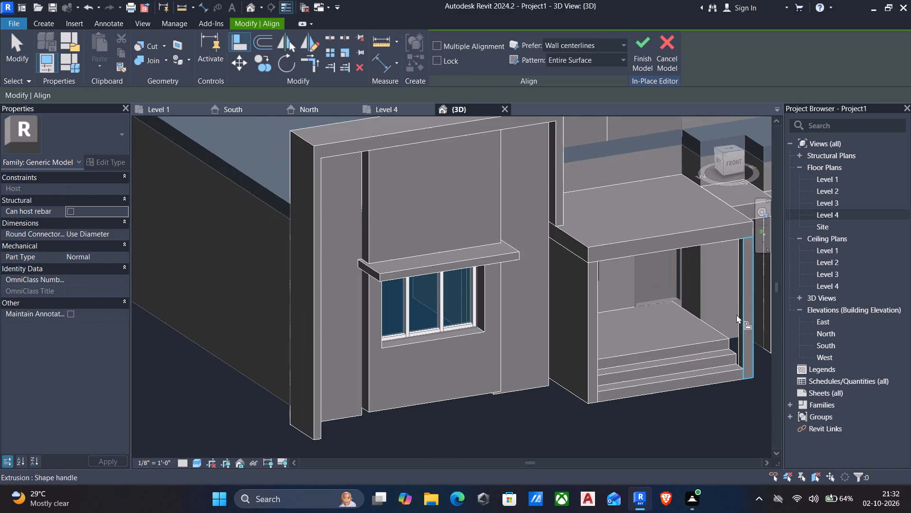
left_click(700, 285)
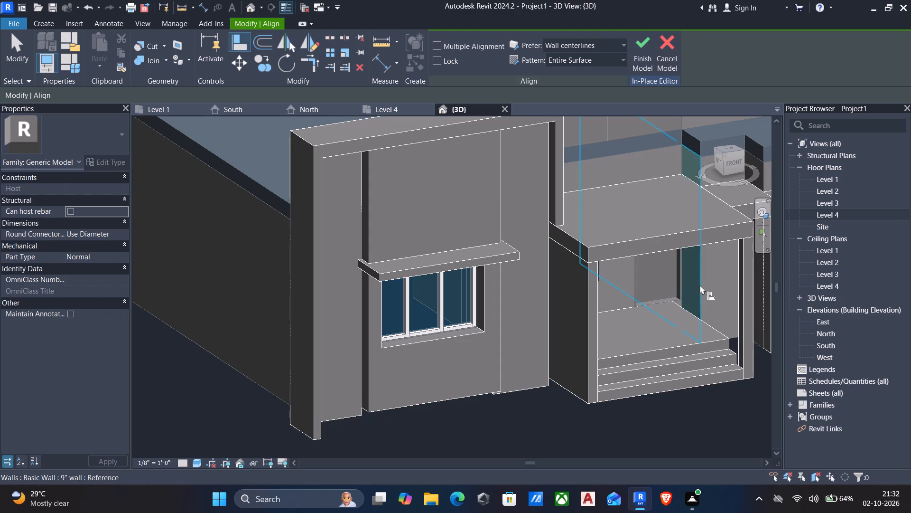
middle_click_drag(755, 384, 621, 373, "shift")
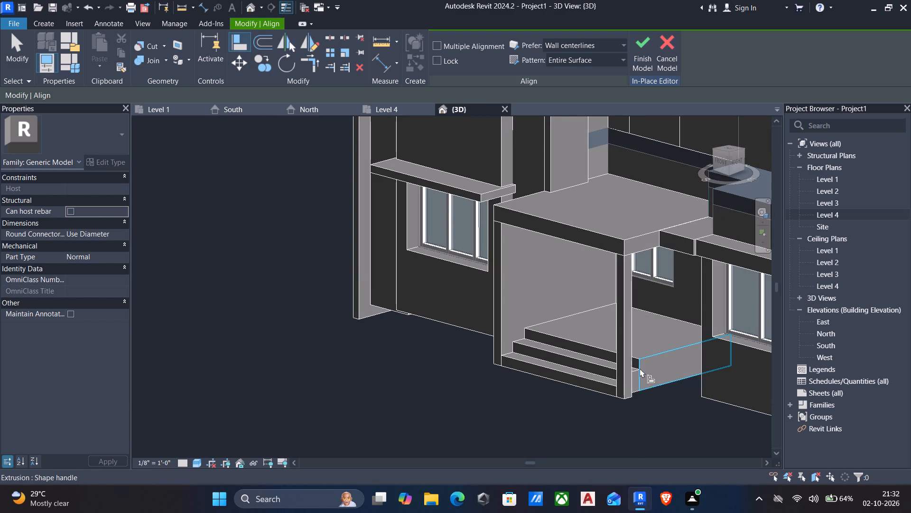
left_click(646, 359)
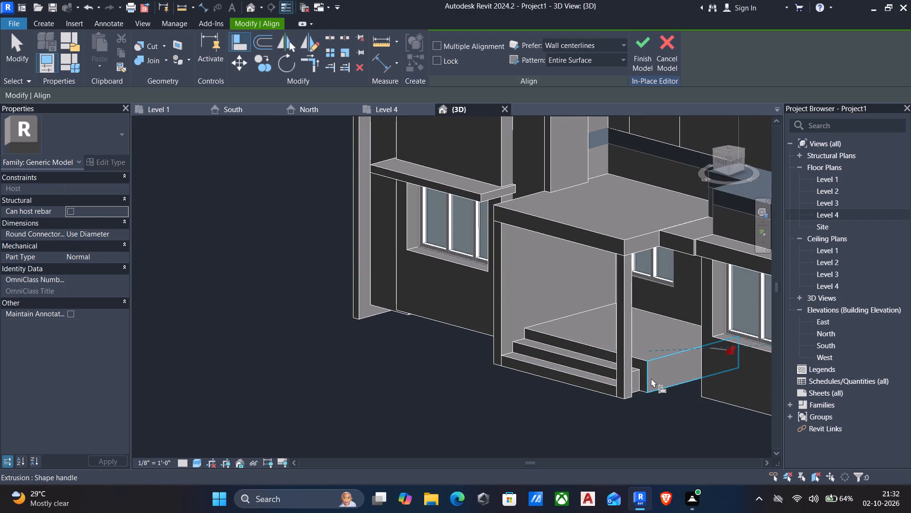
key("Escape")
Align the outer end face of the middle porch step with the end face of the porch floor.
left_click(667, 358)
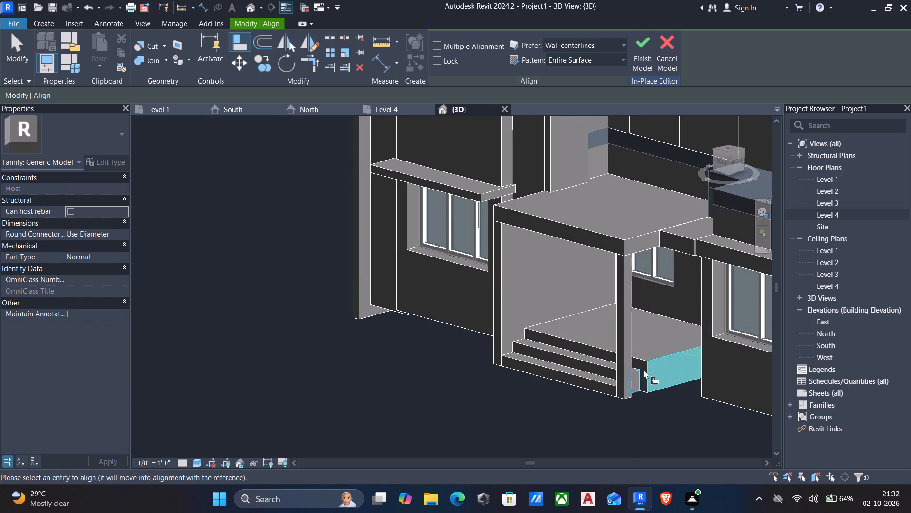
left_click(636, 374, "ctrl")
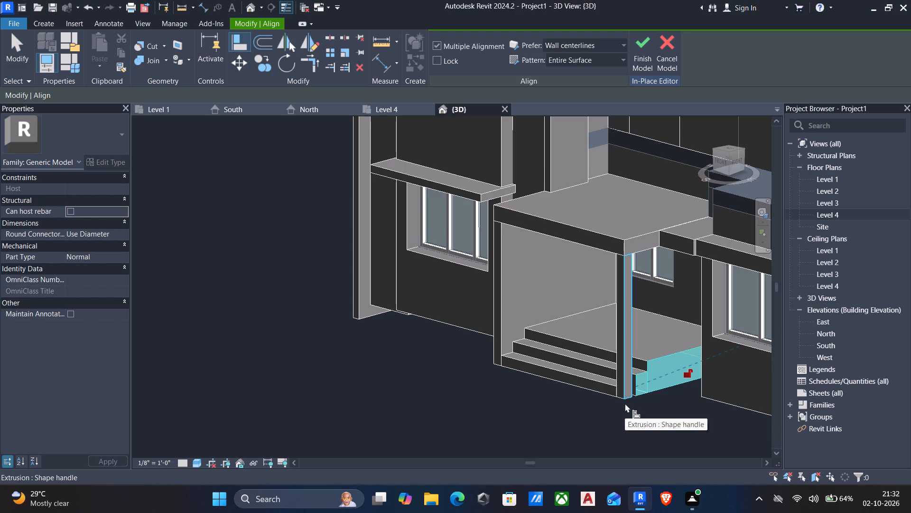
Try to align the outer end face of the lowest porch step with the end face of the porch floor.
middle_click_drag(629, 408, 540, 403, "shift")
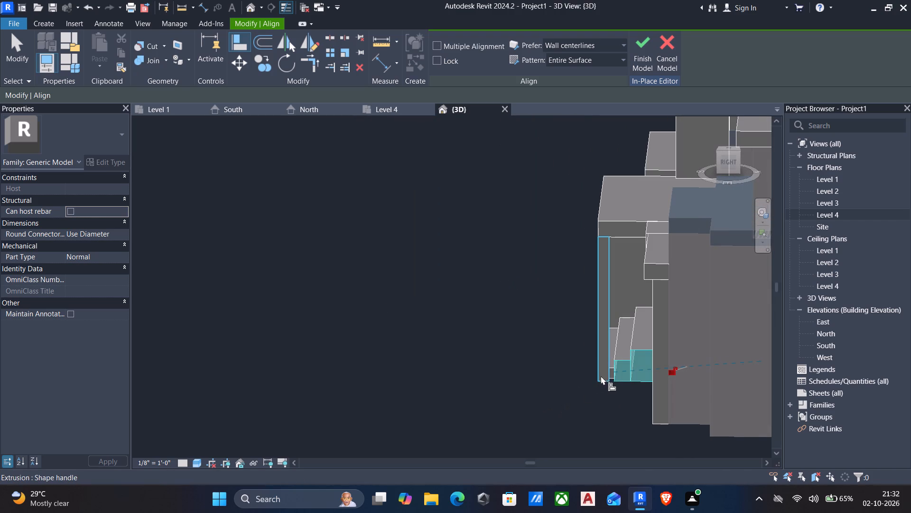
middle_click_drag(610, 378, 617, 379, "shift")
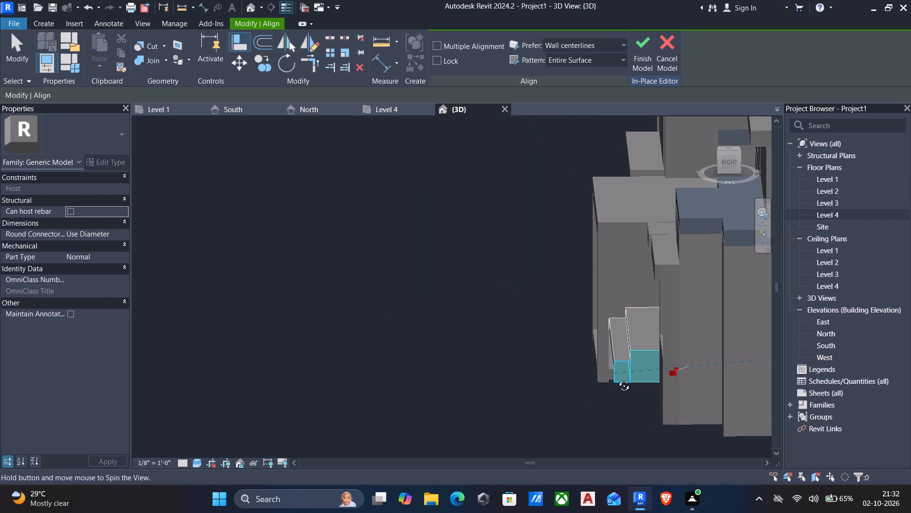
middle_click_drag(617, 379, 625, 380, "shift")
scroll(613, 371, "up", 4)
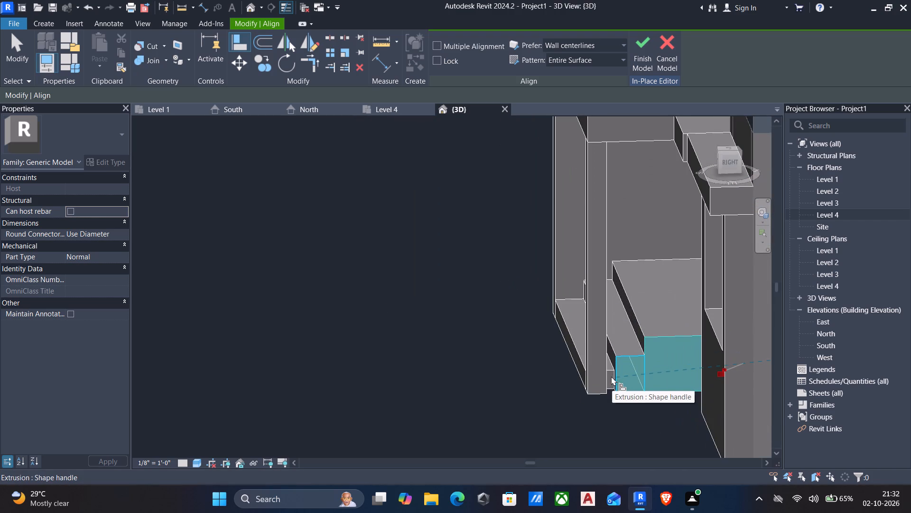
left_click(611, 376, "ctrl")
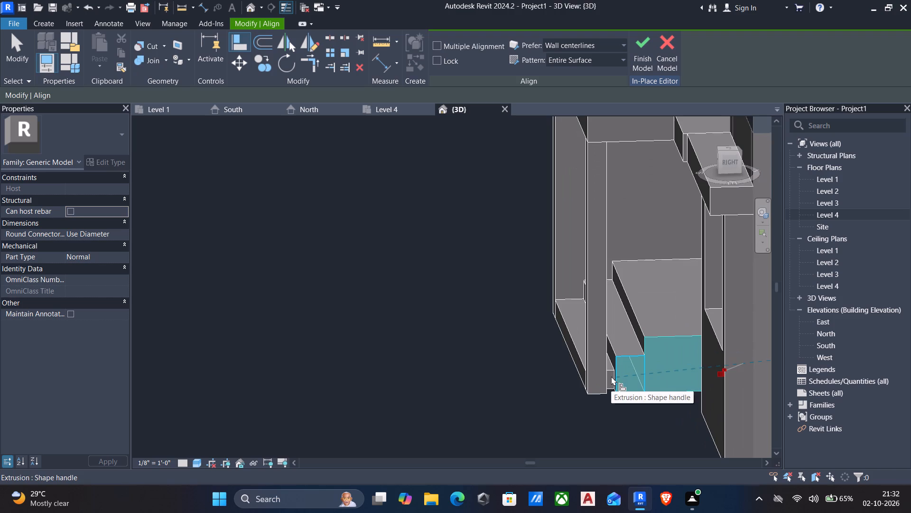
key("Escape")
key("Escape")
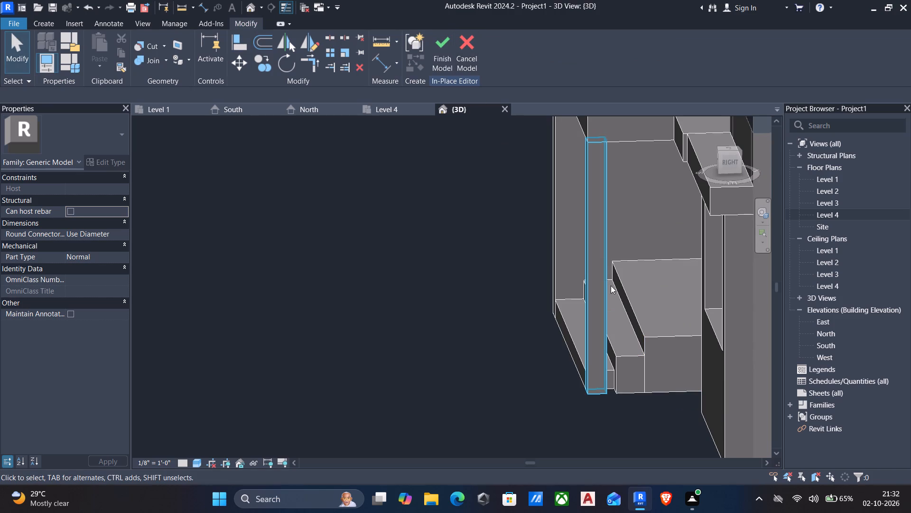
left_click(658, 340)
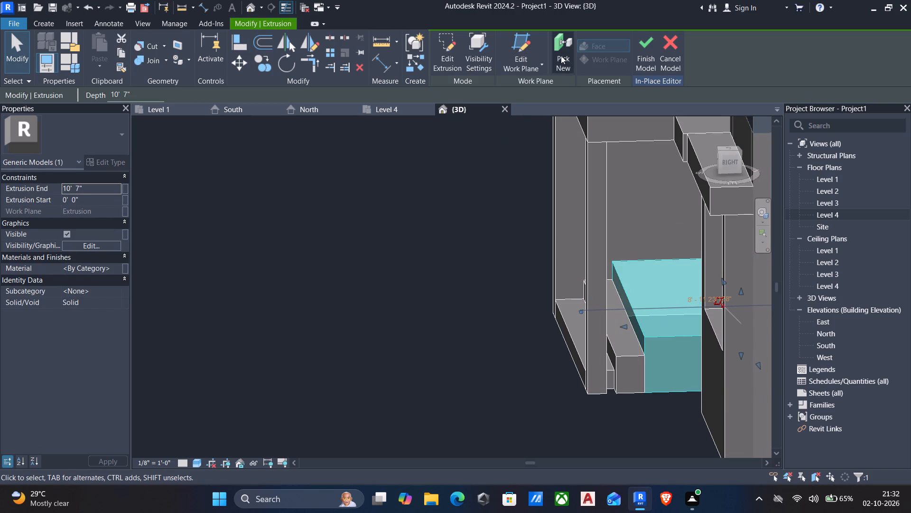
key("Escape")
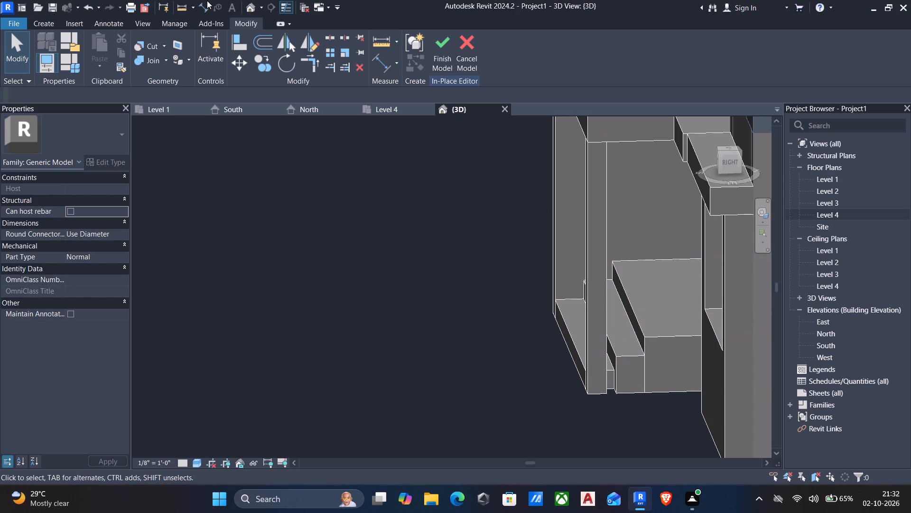
Align the outer end face of the lowest porch step with the end face of the middle step.
type("al")
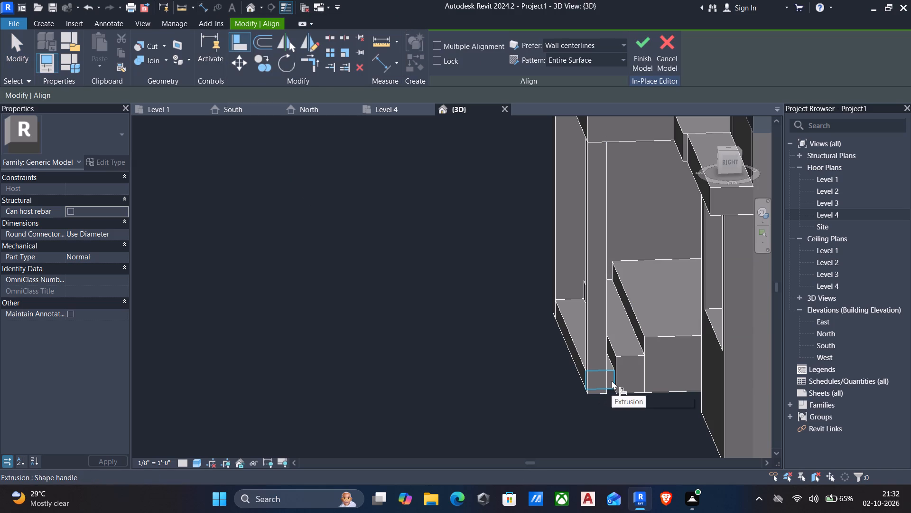
left_click(632, 358)
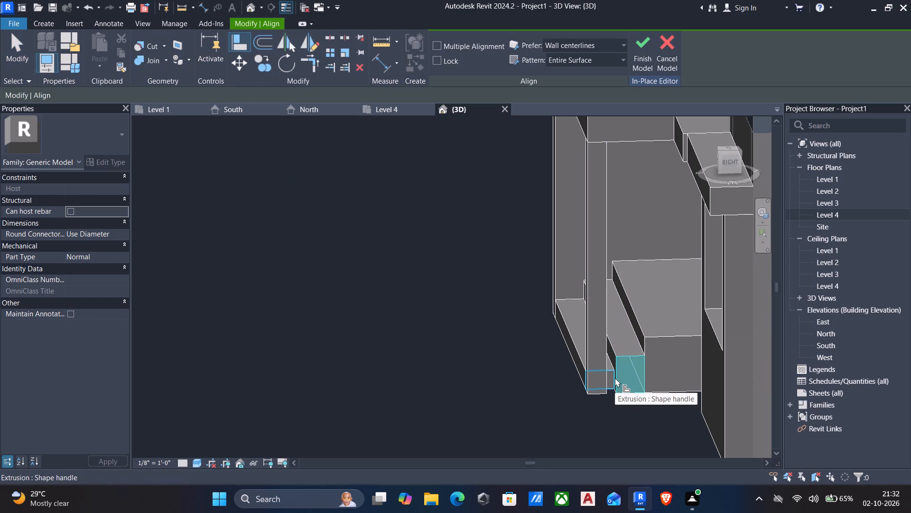
left_click(613, 378)
key("Escape")
scroll(599, 396, "down", 3)
key("Escape")
Examine the extended porch floor and steps from the front and side for flush ends.
middle_click_drag(564, 382, 616, 395, "shift")
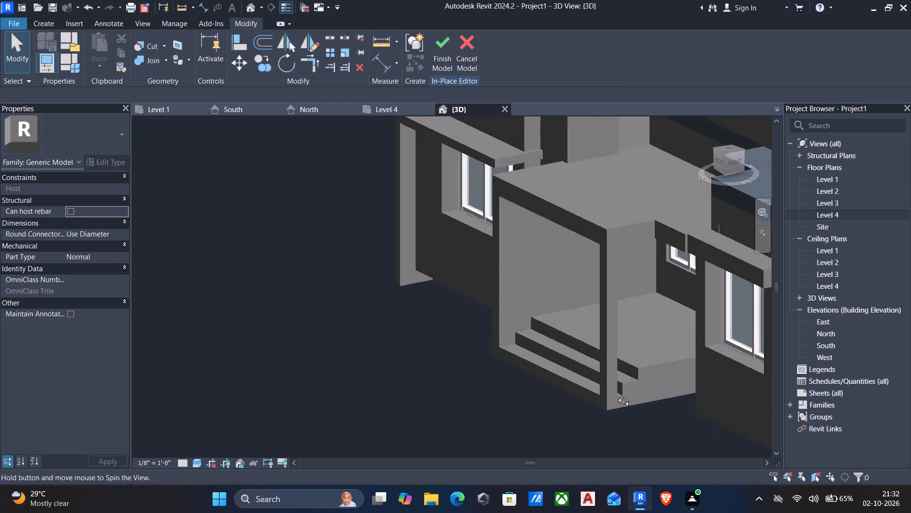
middle_click_drag(616, 395, 627, 401, "shift")
scroll(628, 401, "down", 2)
middle_click_drag(628, 401, 717, 396)
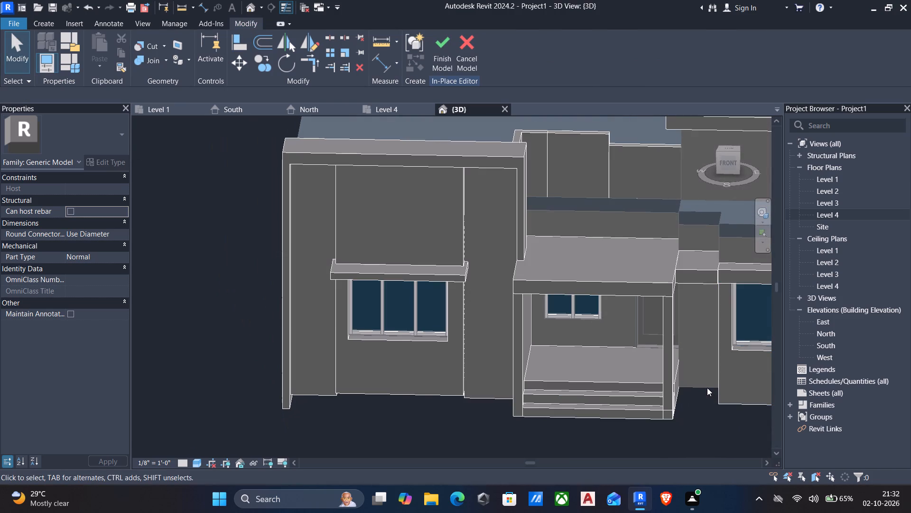
scroll(705, 387, "up", 2)
middle_click_drag(681, 382, 665, 384)
scroll(664, 384, "down", 2)
middle_click_drag(663, 389, 670, 386, "shift")
middle_click_drag(694, 361, 700, 354, "shift")
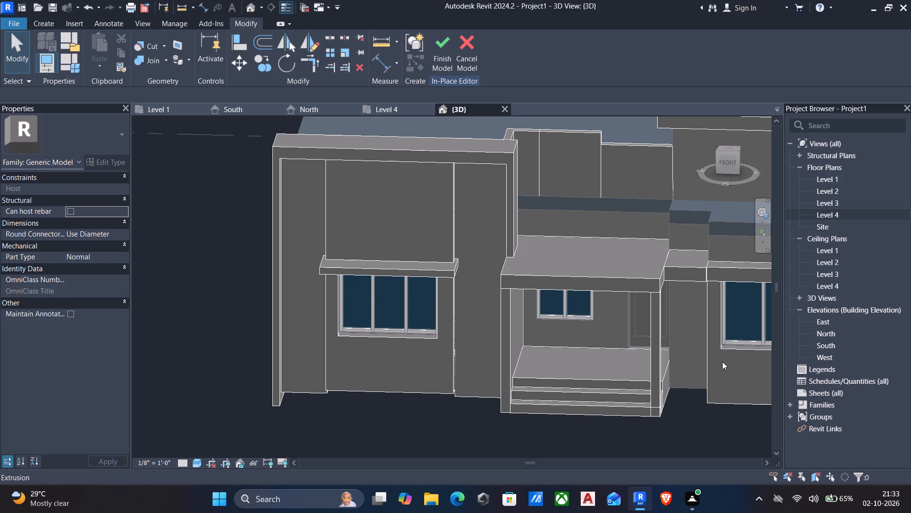
scroll(677, 266, "down", 1)
middle_click_drag(666, 273, 640, 298)
scroll(632, 283, "up", 1)
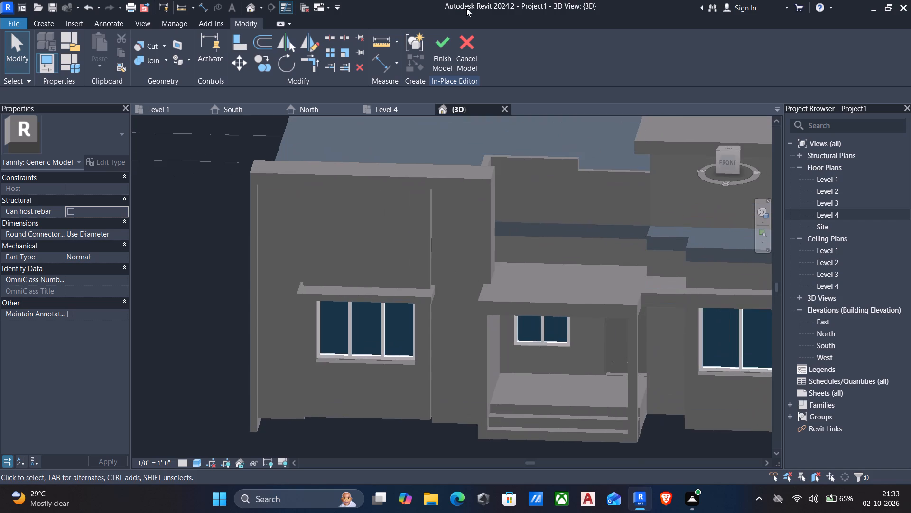
Finish the in-place facade model.
left_click(437, 40)
Examine the whole front facade from several angles.
scroll(535, 219, "down", 2)
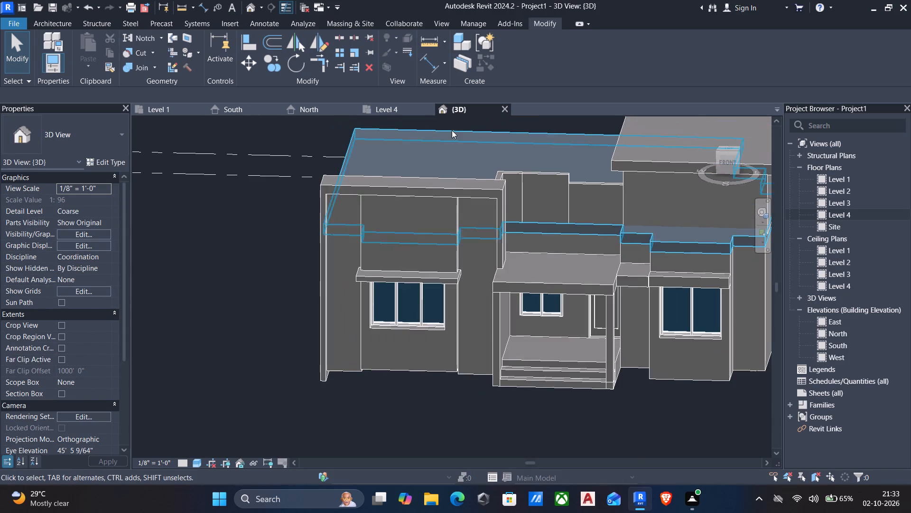
middle_click_drag(457, 198, 486, 176, "shift")
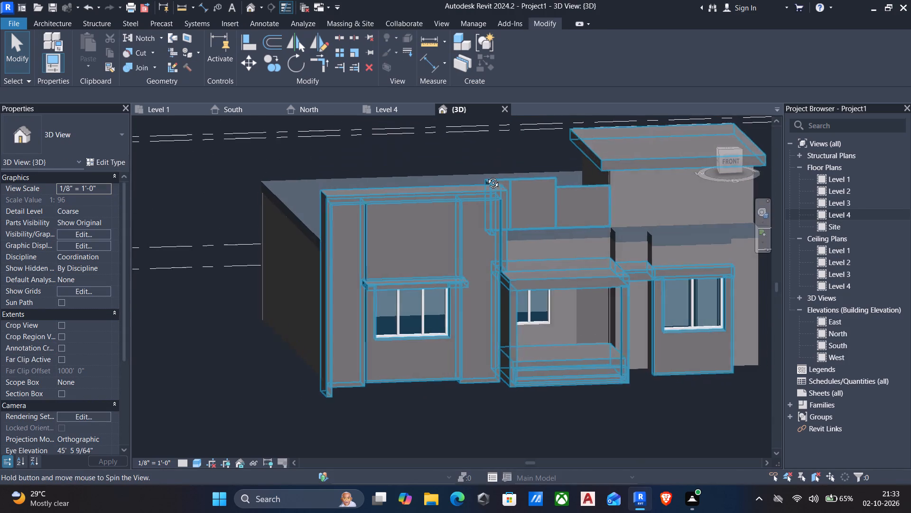
middle_click_drag(486, 176, 512, 170, "shift")
middle_click_drag(507, 173, 465, 184, "shift")
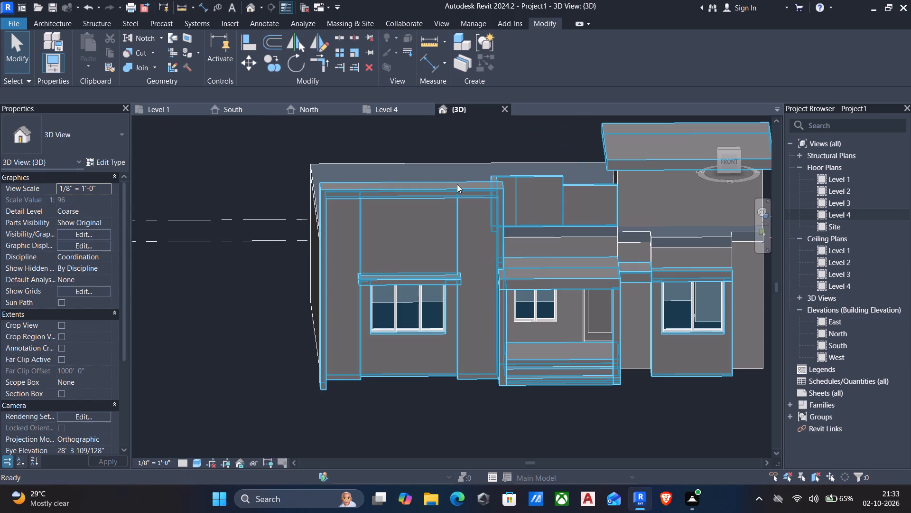
middle_click_drag(448, 205, 539, 187, "shift")
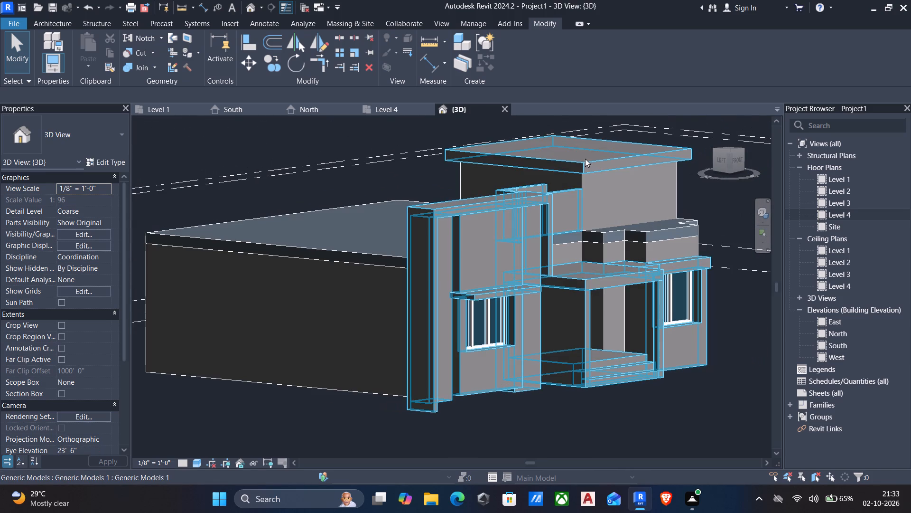
middle_click_drag(569, 223, 459, 248, "shift")
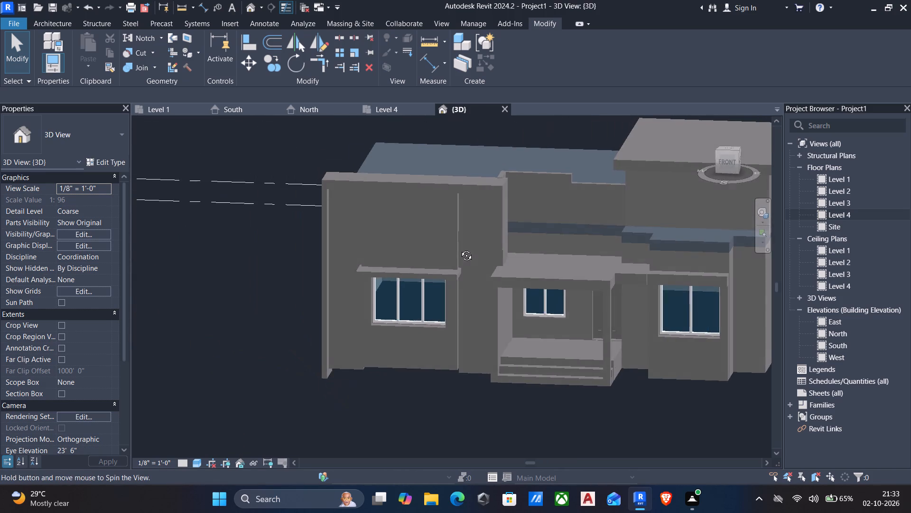
middle_click_drag(459, 248, 457, 225, "shift")
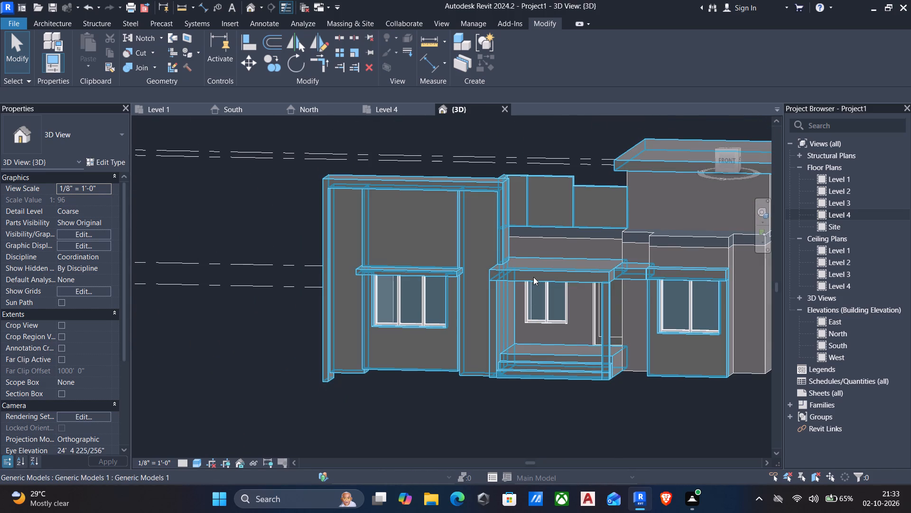
Reopen the front facade's generic model for in-place editing.
left_click(448, 271)
left_click(508, 54)
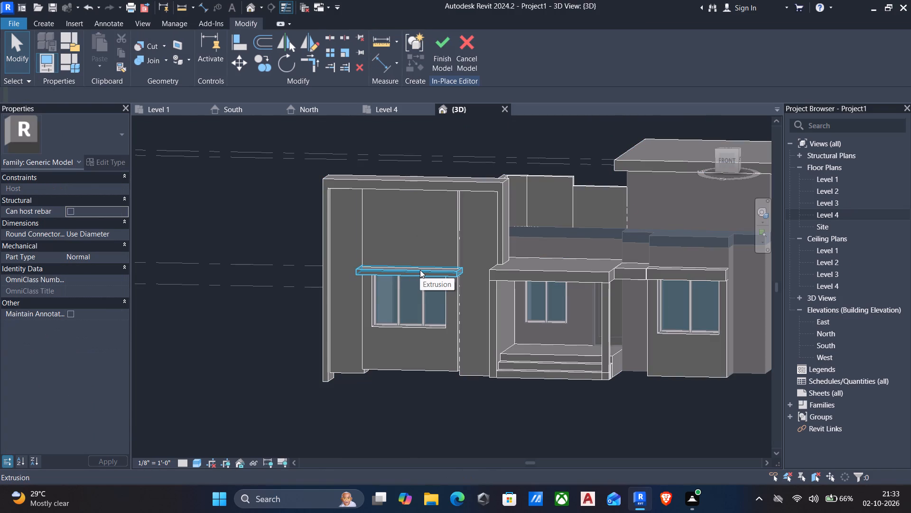
Select both front window shades and the wall panels around their windows, and create a new material named "whitee" from their material setting.
left_click(420, 270)
left_click(424, 327, "ctrl")
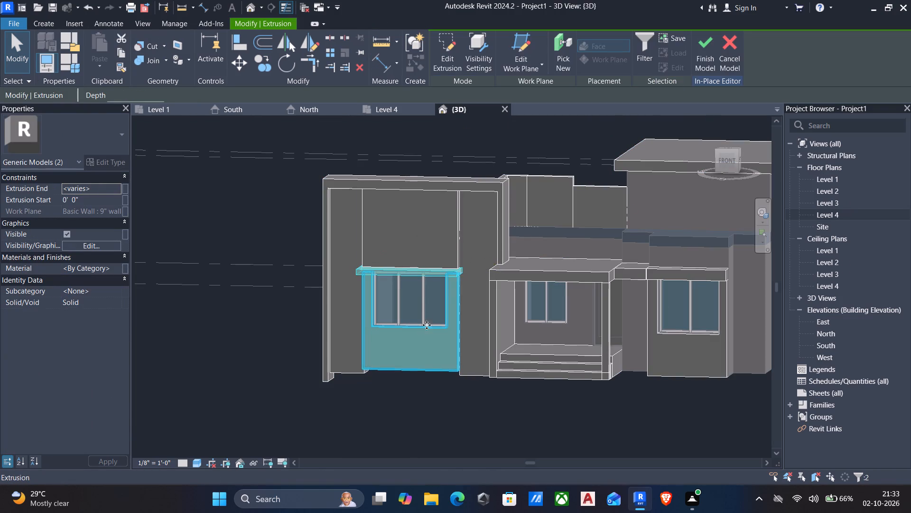
left_click(656, 275, "ctrl")
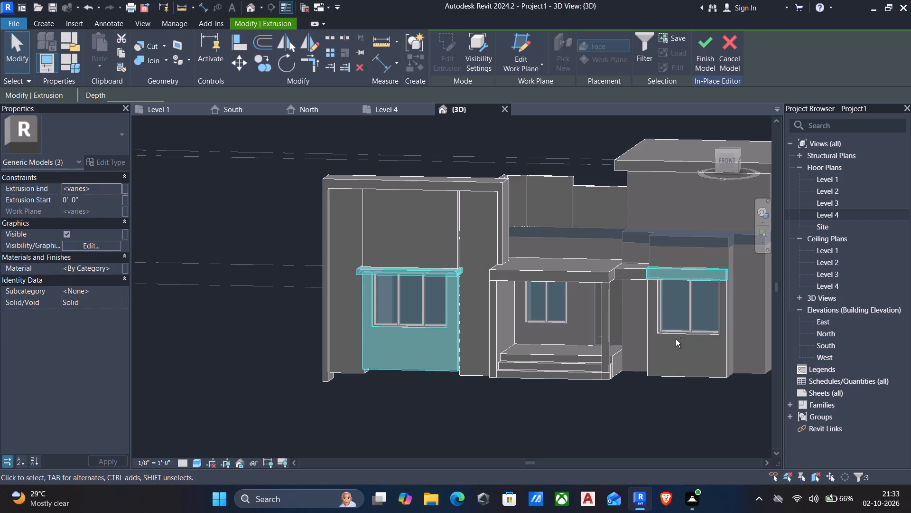
left_click(678, 334, "ctrl")
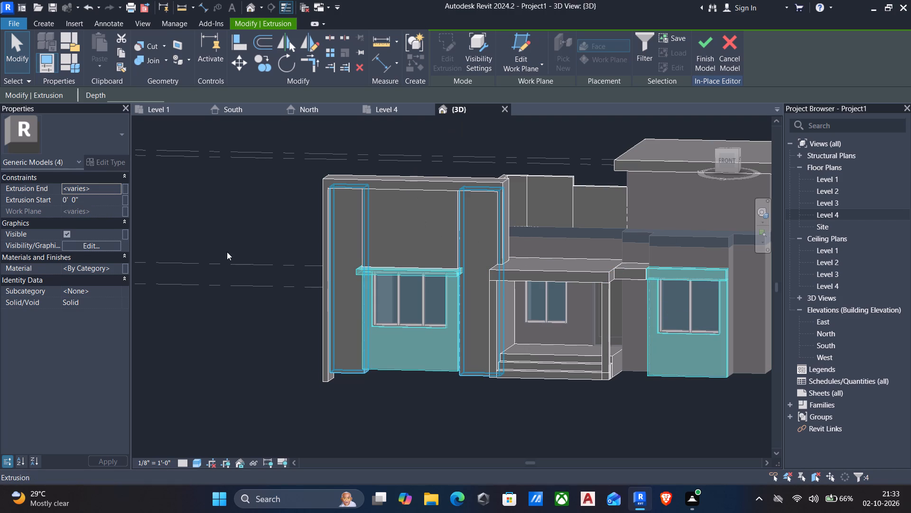
left_click(119, 267)
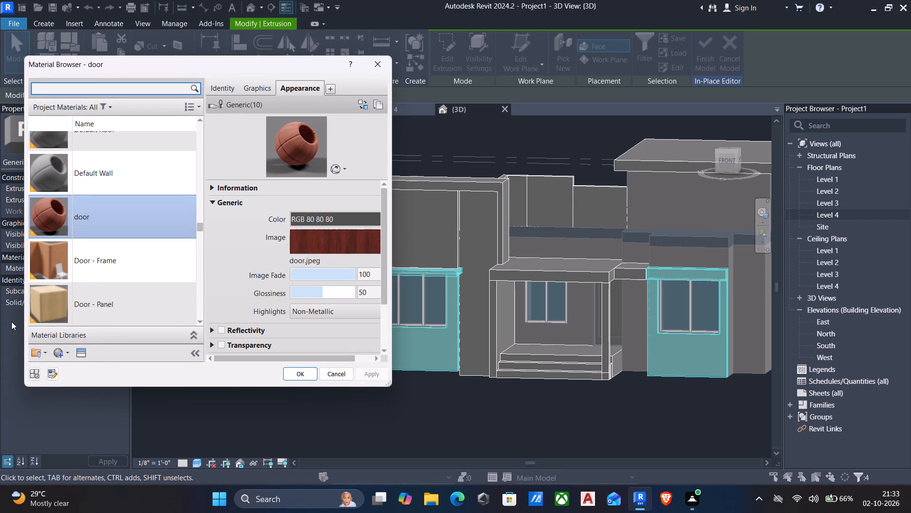
left_click(56, 354)
left_click(68, 367)
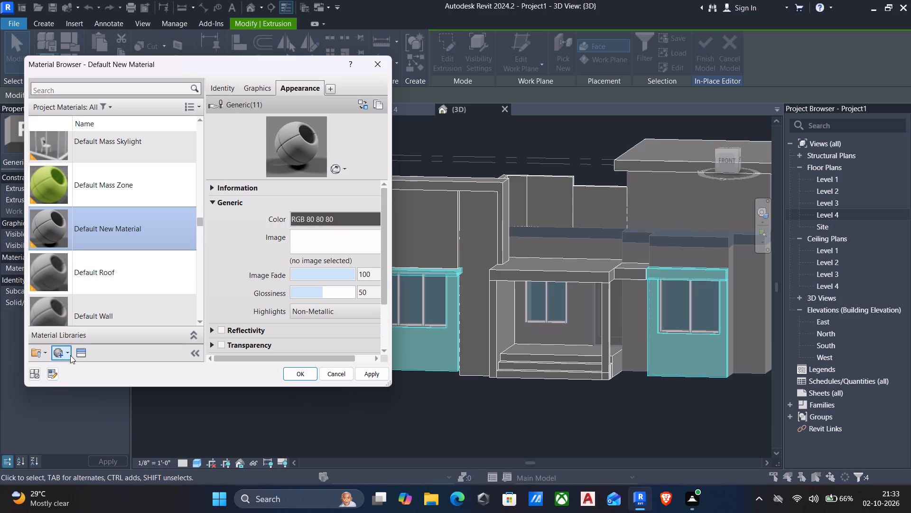
left_click(227, 85)
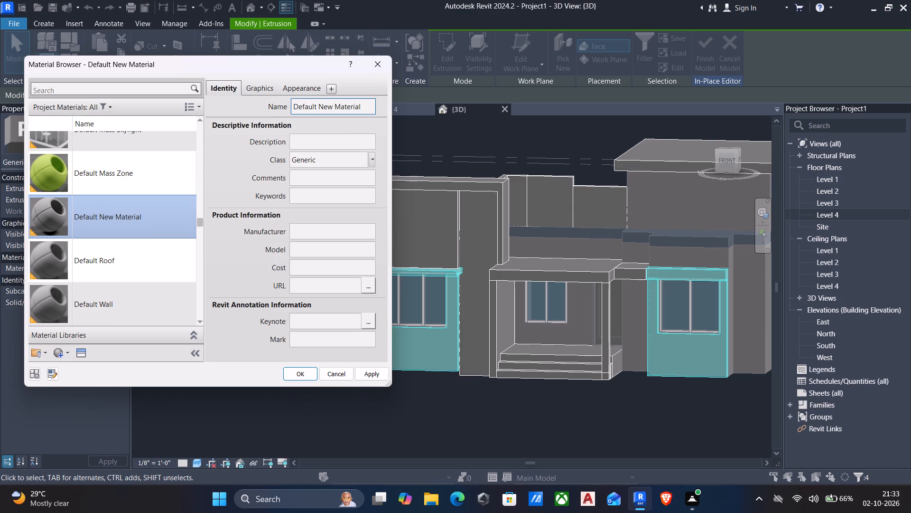
left_click(365, 105)
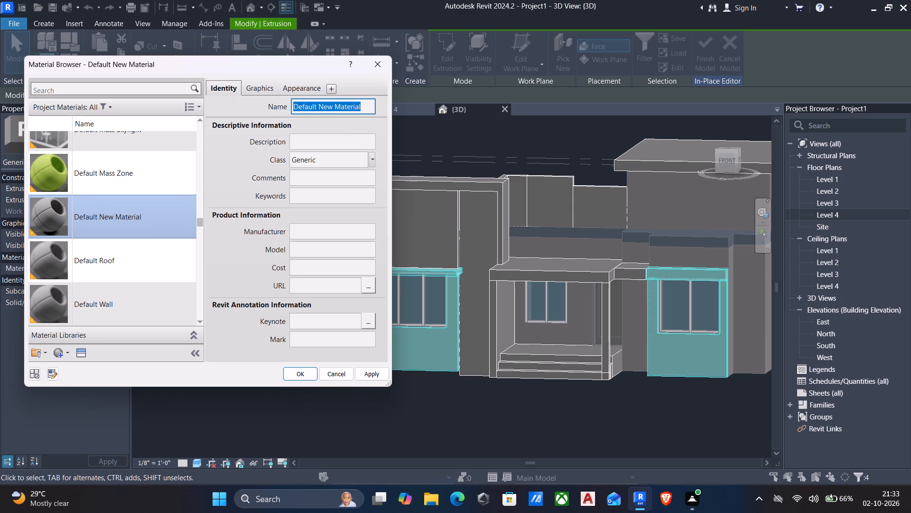
key("w")
key("BackSpace")
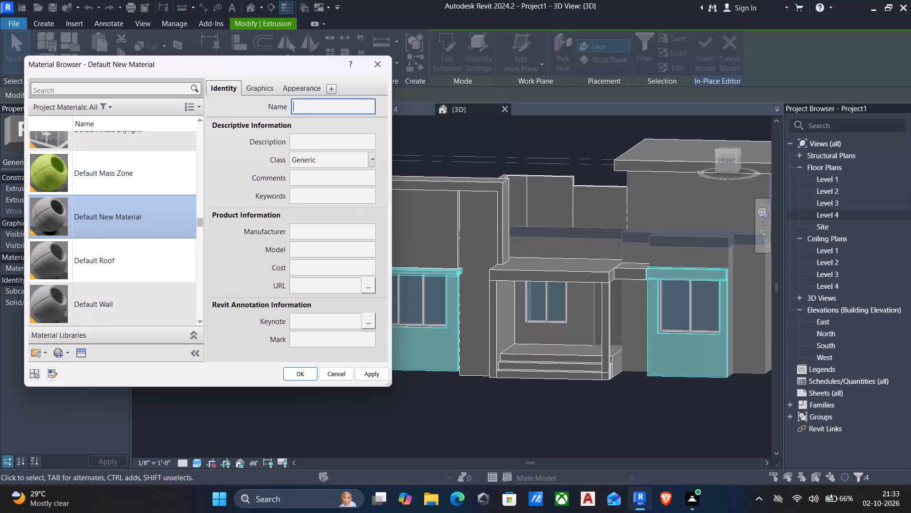
key("BackSpace")
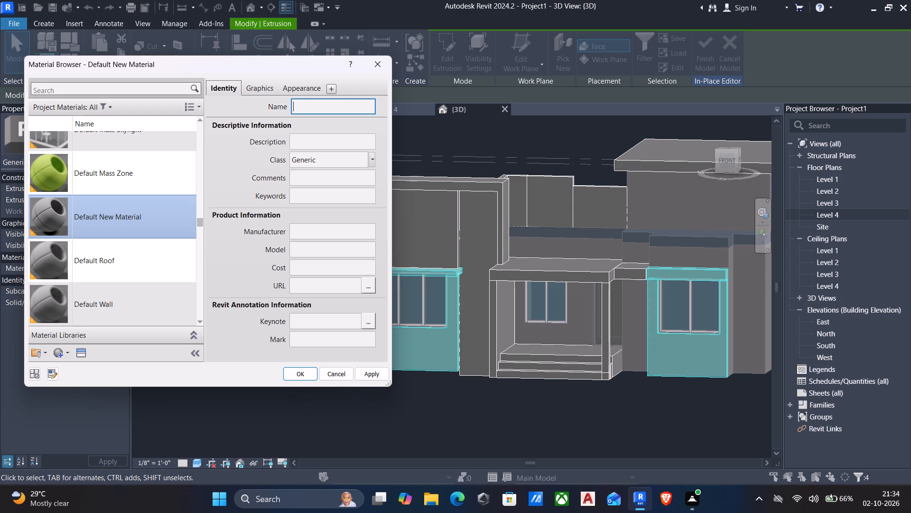
type("whitee")
left_click(374, 375)
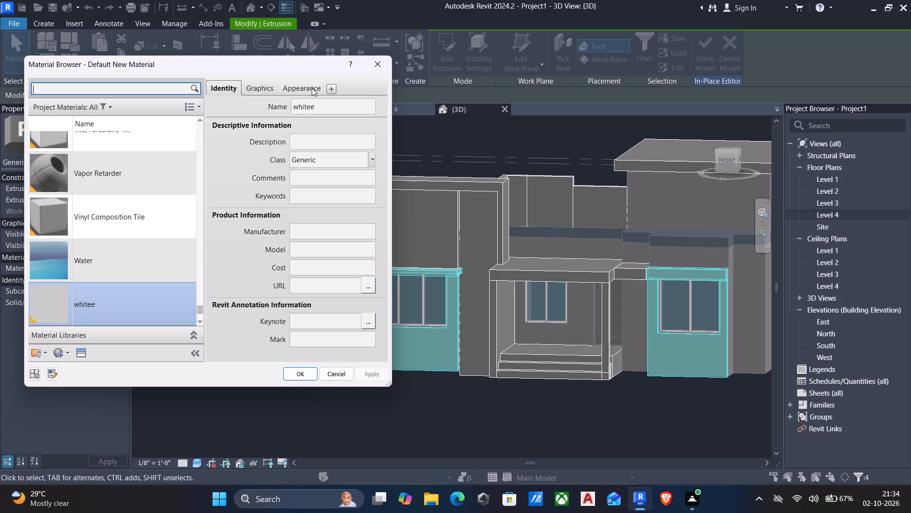
left_click(312, 88)
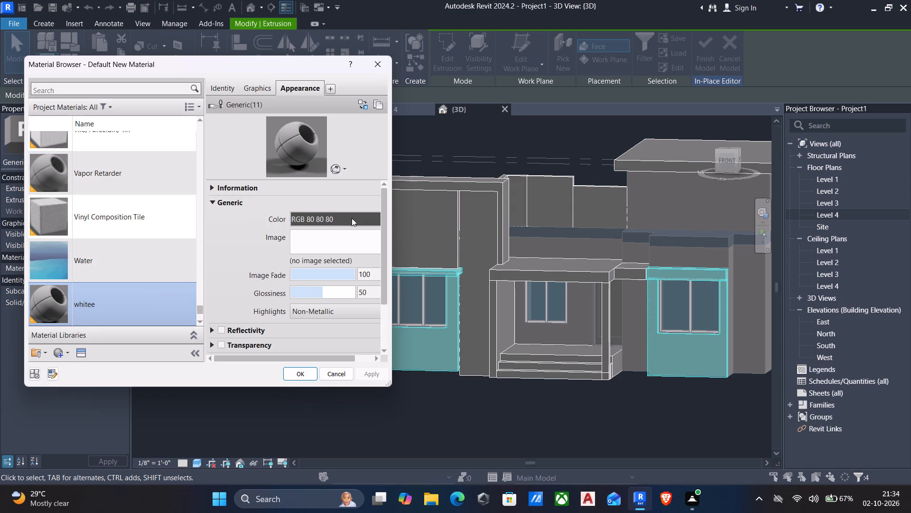
Find the Gypsum Wall Board material, assign it to the selected window shades and wall panels, and finish the in-place model.
left_click(106, 89)
type("gy")
key("p")
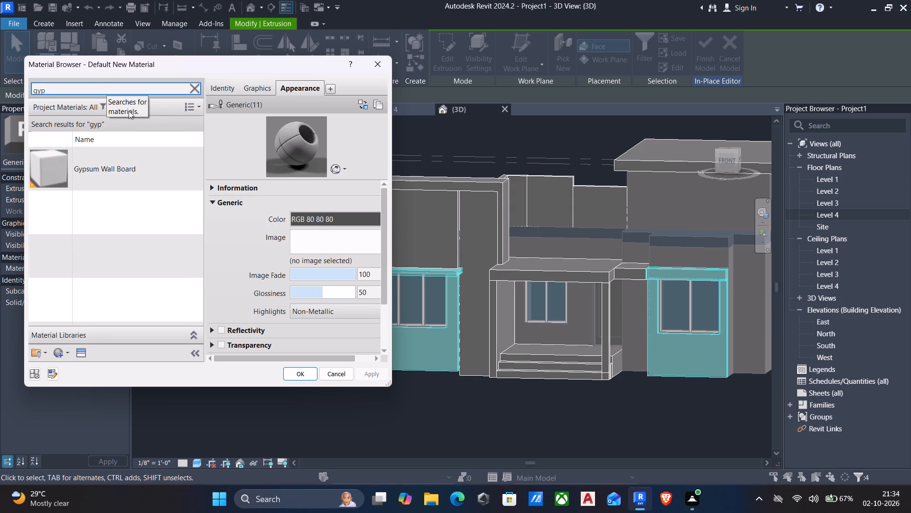
left_click(128, 163)
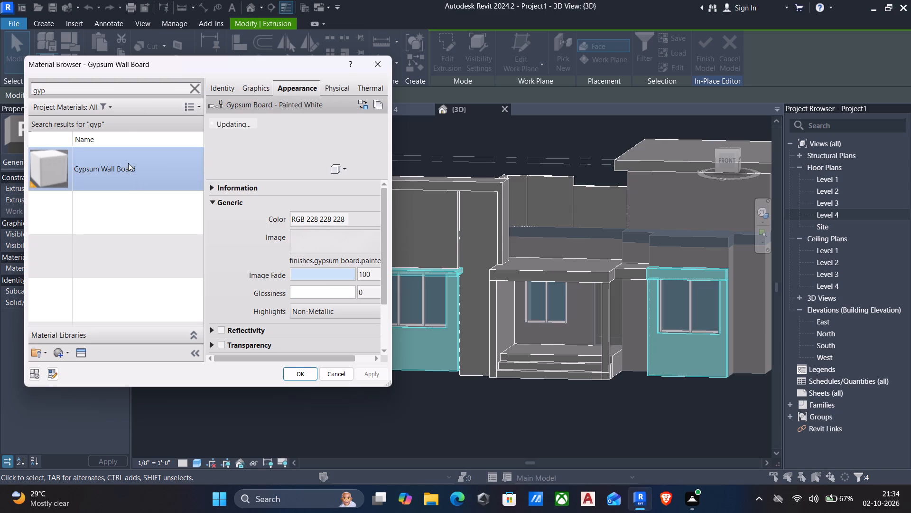
left_click(290, 373)
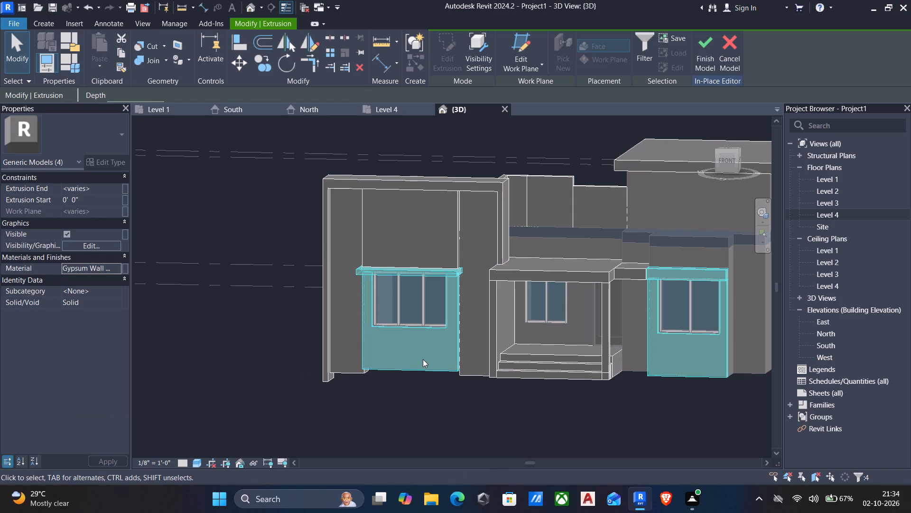
key("Escape")
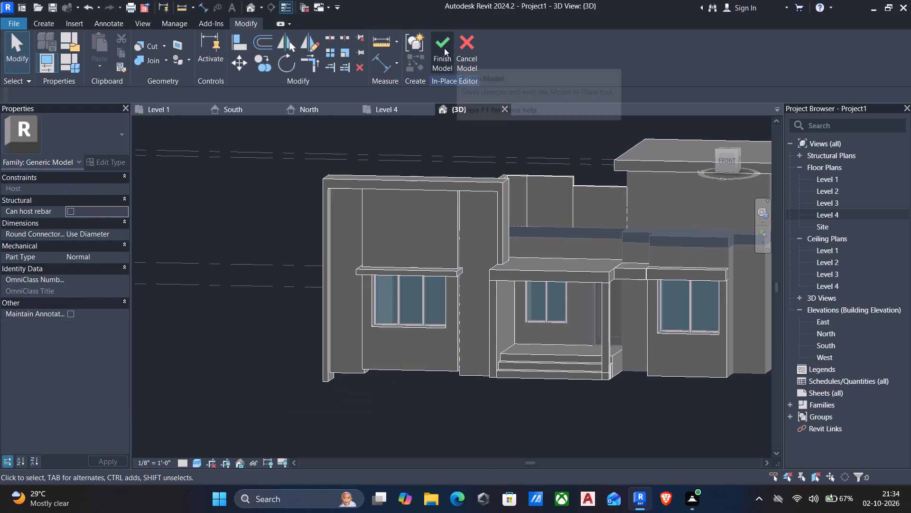
left_click(440, 44)
scroll(430, 345, "down", 3)
middle_click_drag(431, 349, 444, 322)
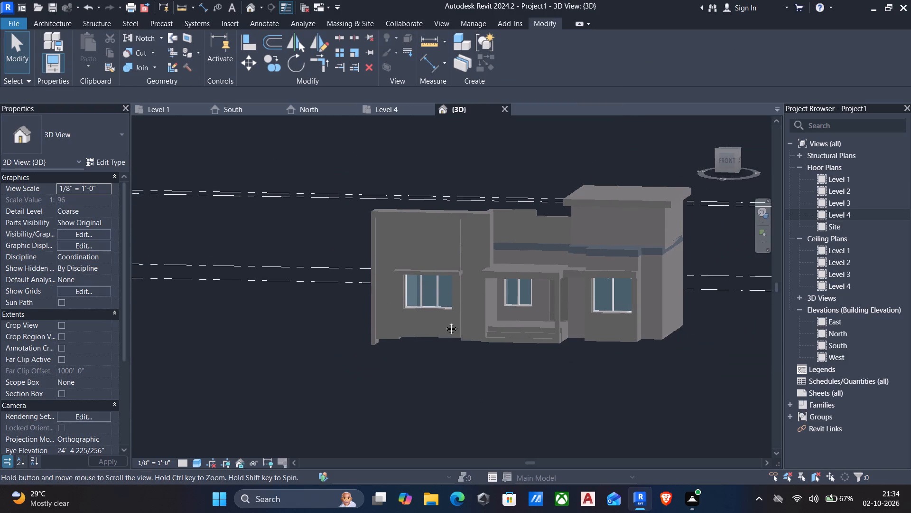
middle_click_drag(444, 322, 446, 316)
scroll(446, 313, "up", 3)
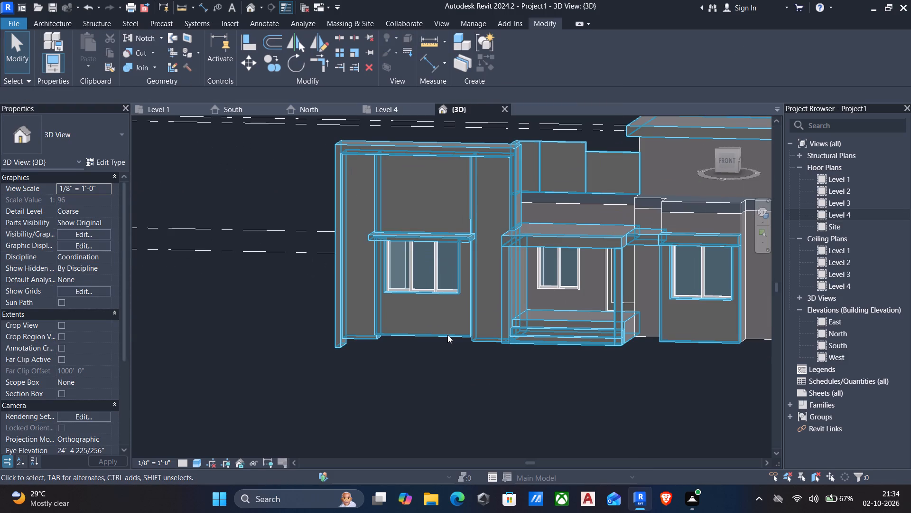
Edit the facade in place to assign Gypsum Wall Board to the porch roof slab, side wall and front column, and finish the model.
left_click(542, 244)
left_click(513, 54)
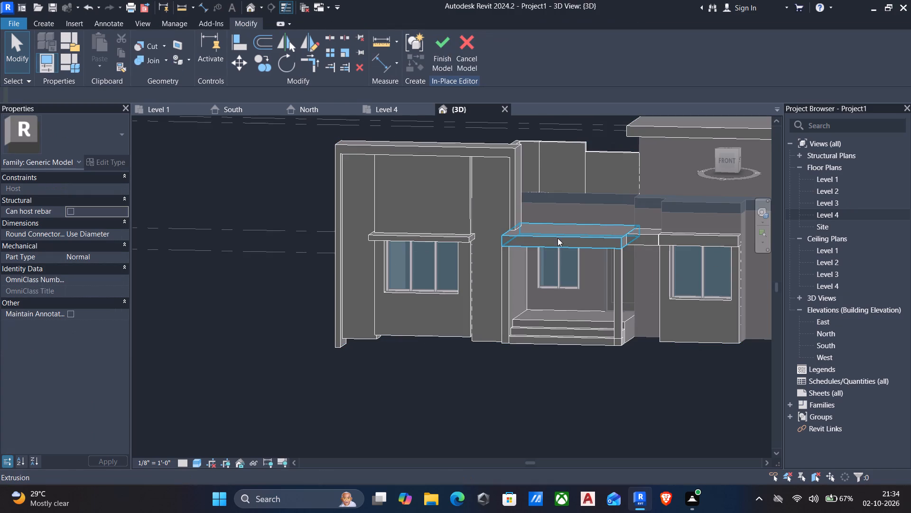
left_click(558, 239, "ctrl")
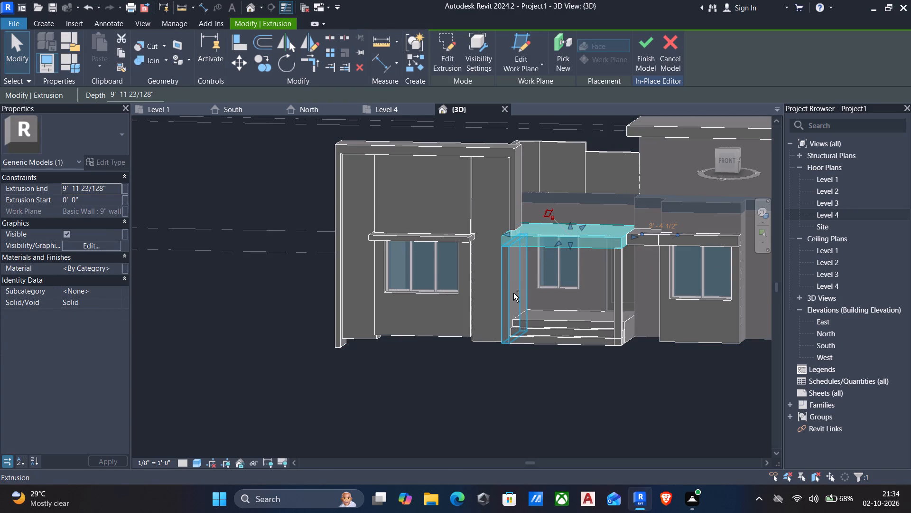
left_click(513, 294, "ctrl")
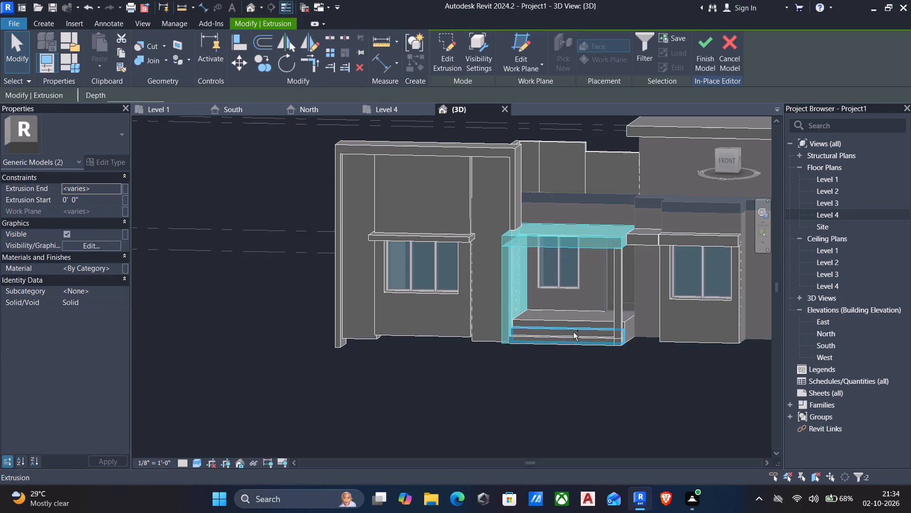
left_click(618, 298, "ctrl")
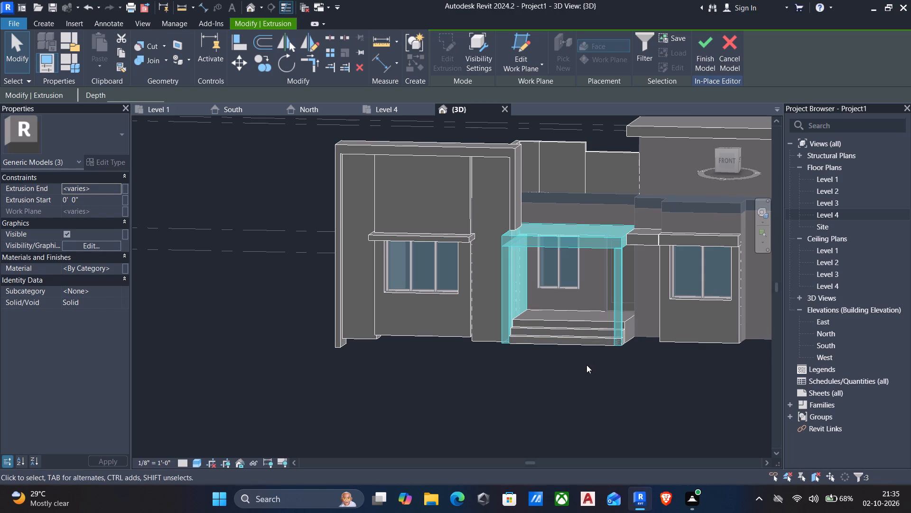
middle_click(586, 367, "shift")
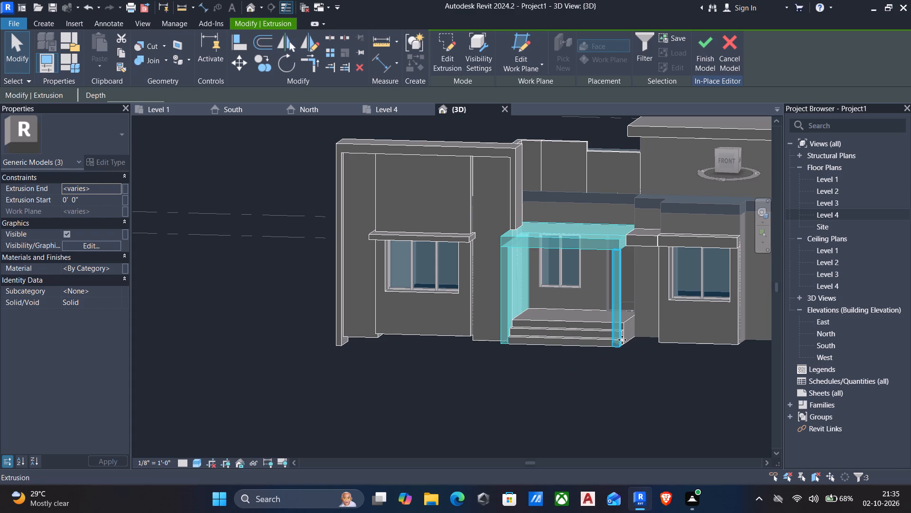
left_click(117, 270)
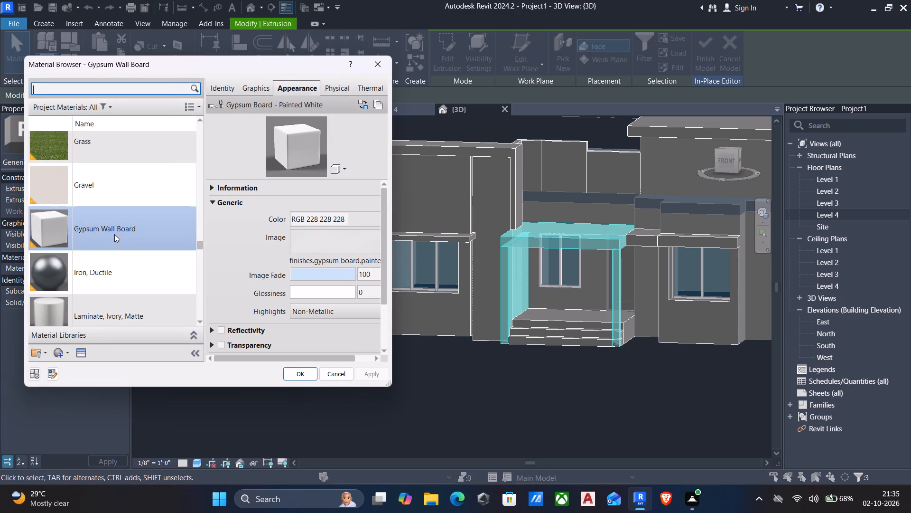
left_click(114, 234)
left_click(290, 374)
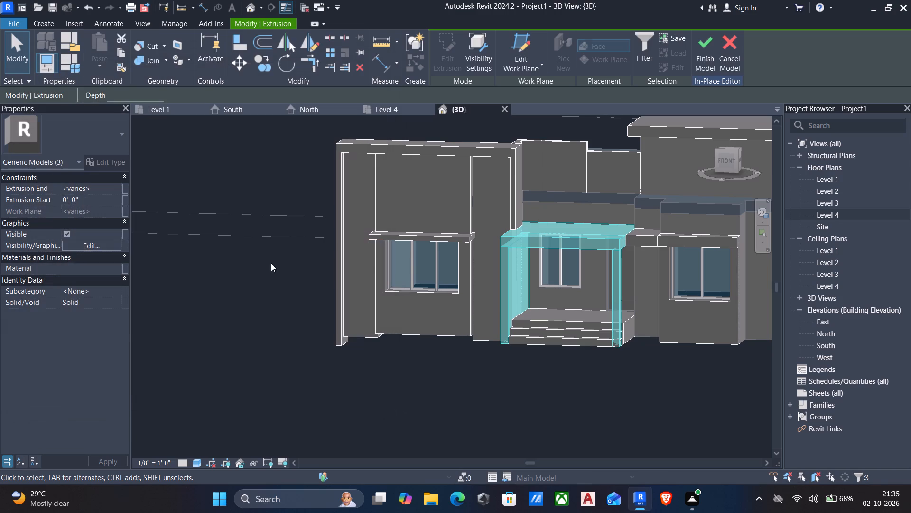
left_click(704, 45)
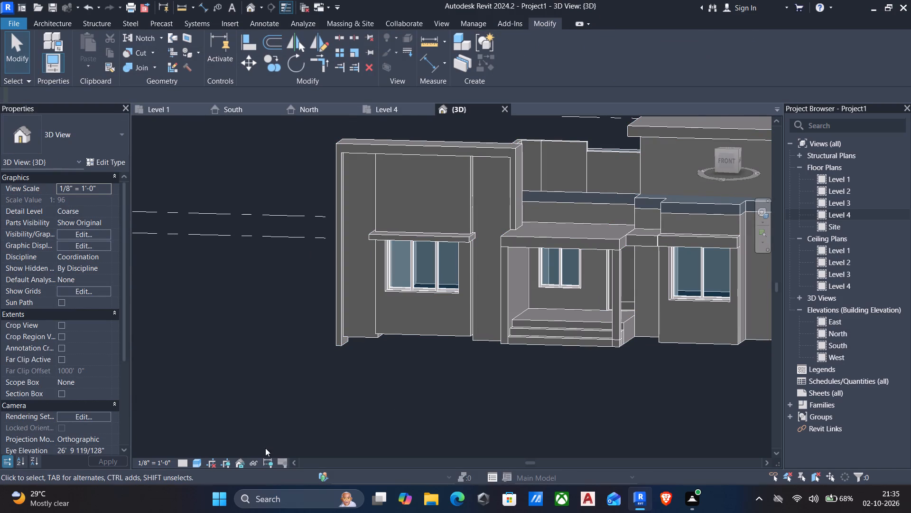
Set the 3D view to the Realistic visual style and examine the facade's materials from several angles.
left_click(194, 463)
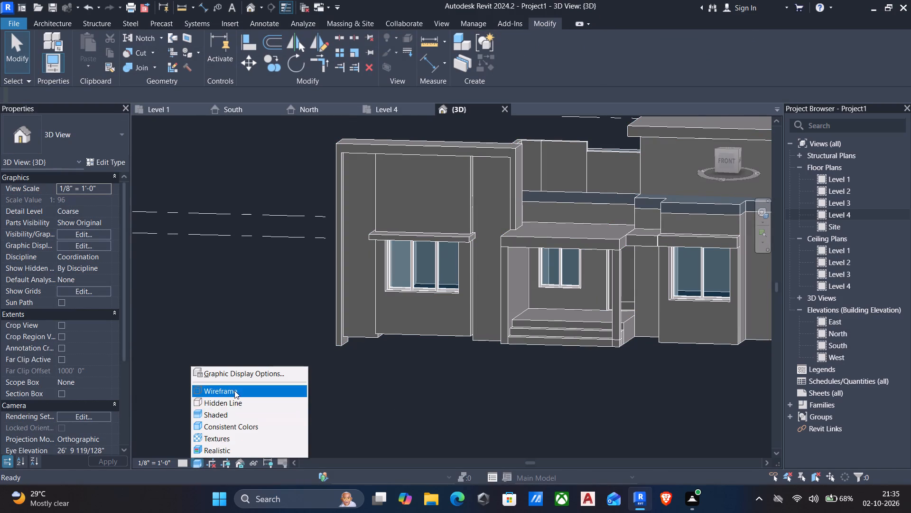
left_click(213, 446)
middle_click_drag(278, 353, 312, 357, "shift")
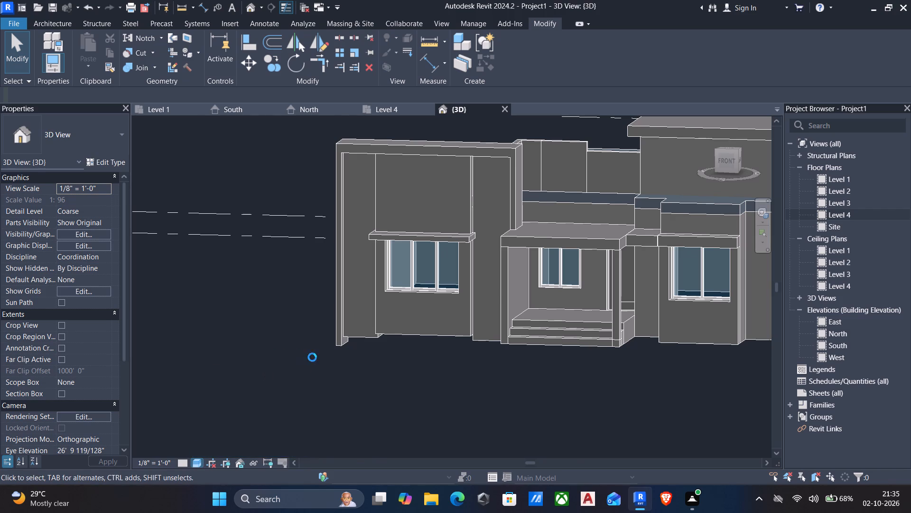
middle_click_drag(312, 357, 335, 355, "shift")
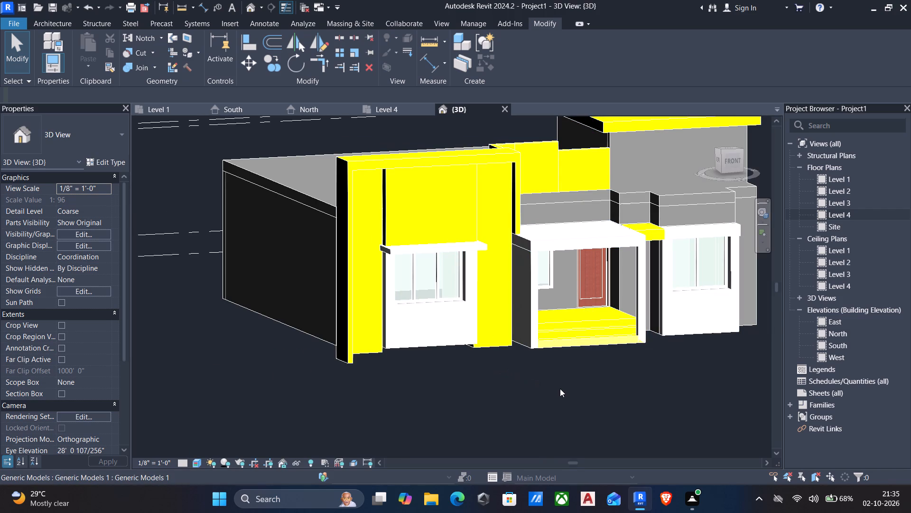
middle_click_drag(549, 390, 517, 392)
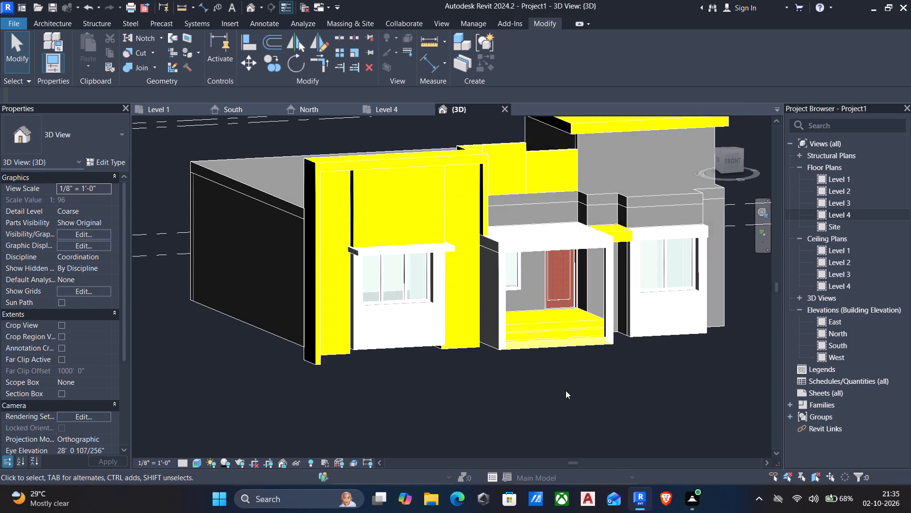
middle_click_drag(558, 387, 434, 378, "shift")
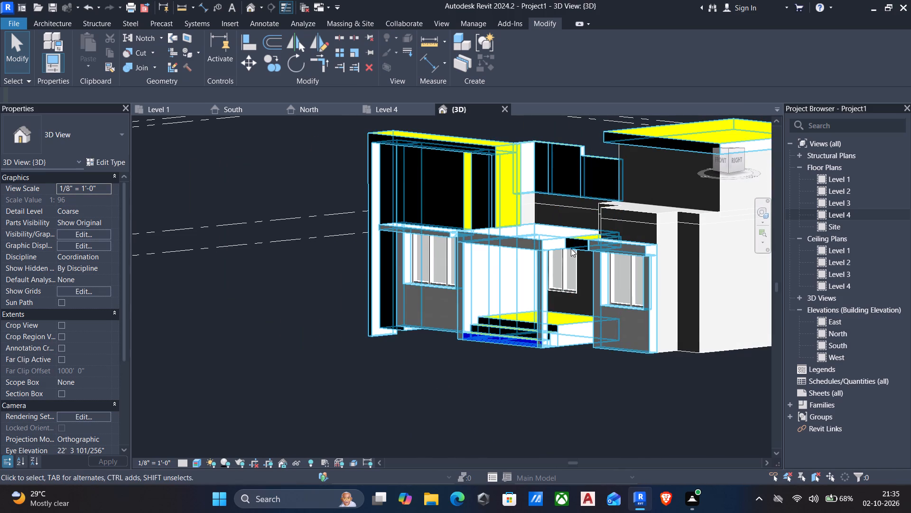
middle_click_drag(531, 372, 557, 374, "shift")
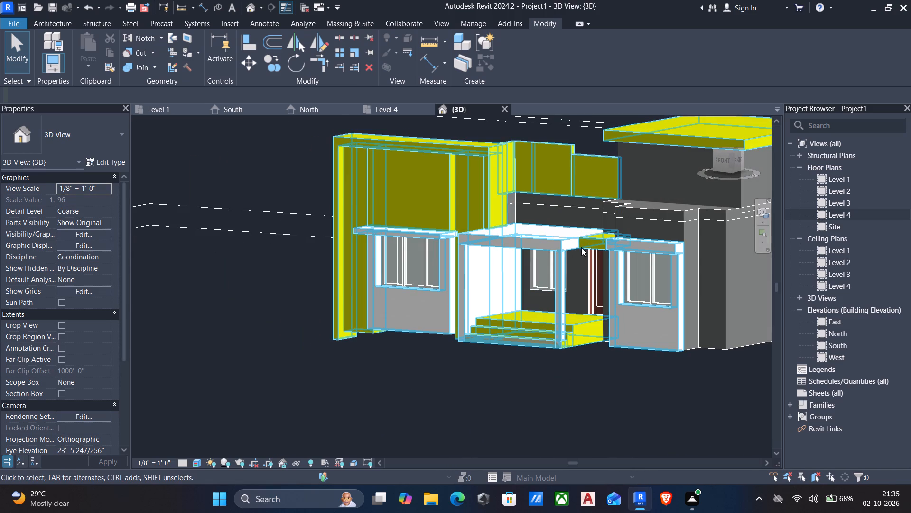
Edit the facade in place to assign Gypsum Wall Board to the short slab linking the porch roof and adjacent window shade, and finish the model.
left_click(589, 240)
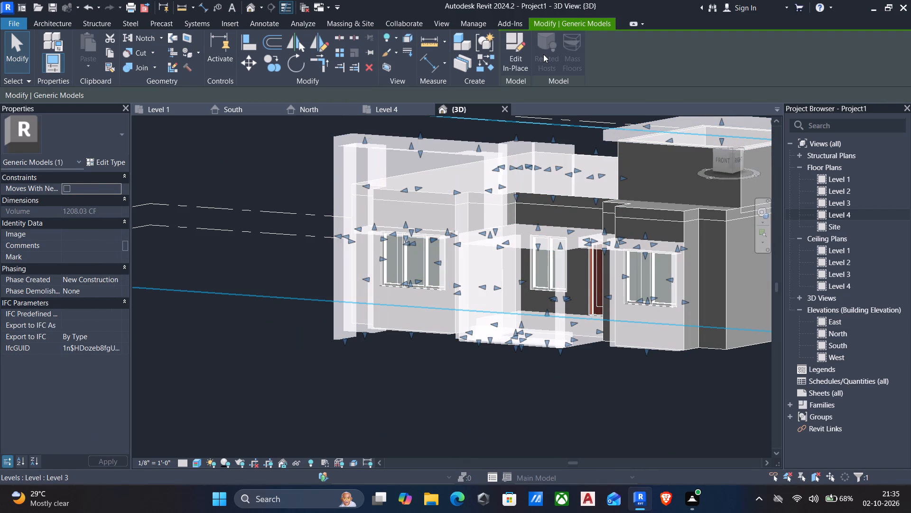
left_click(512, 62)
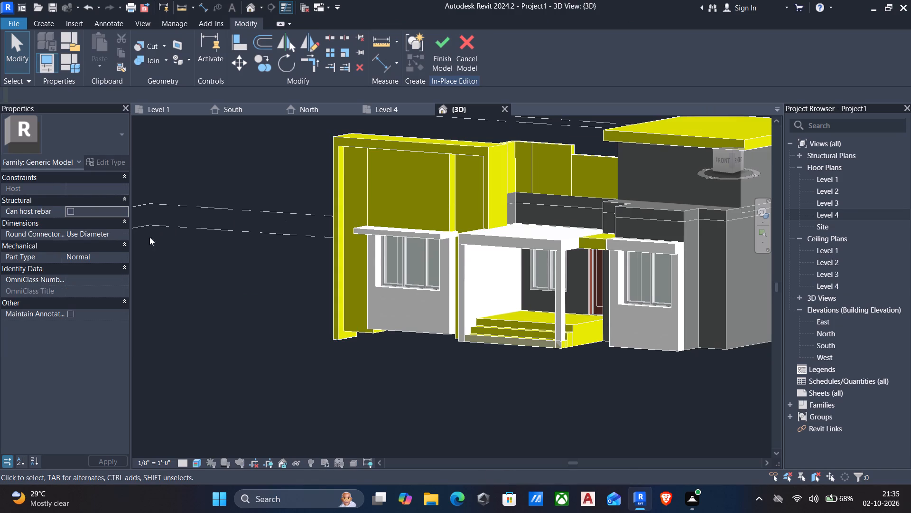
left_click(583, 240)
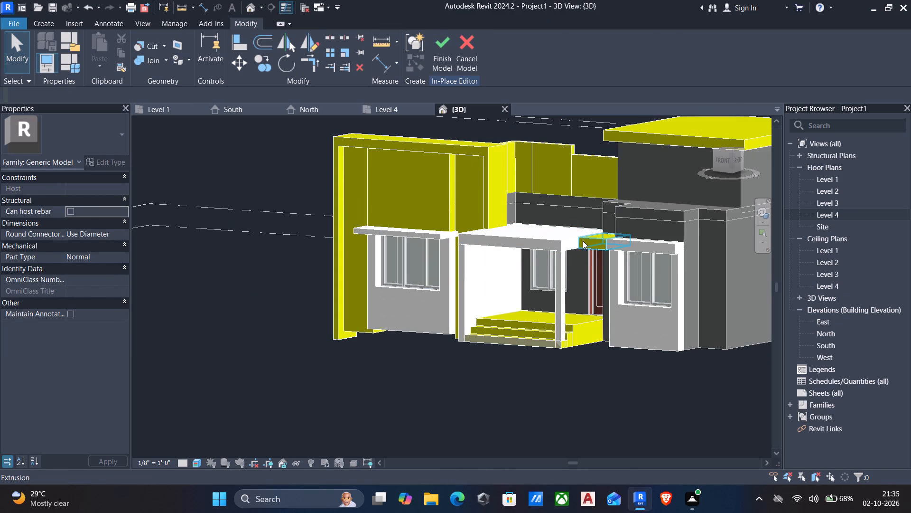
left_click(117, 265)
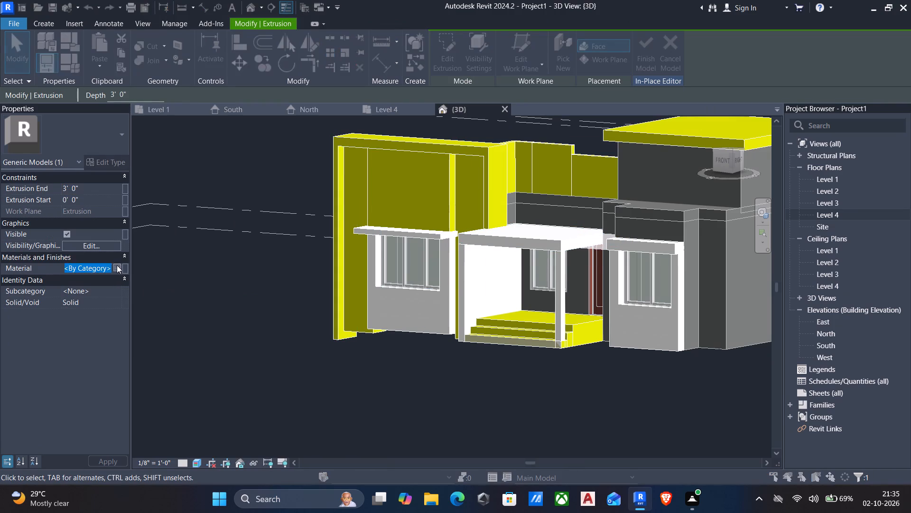
left_click(128, 225)
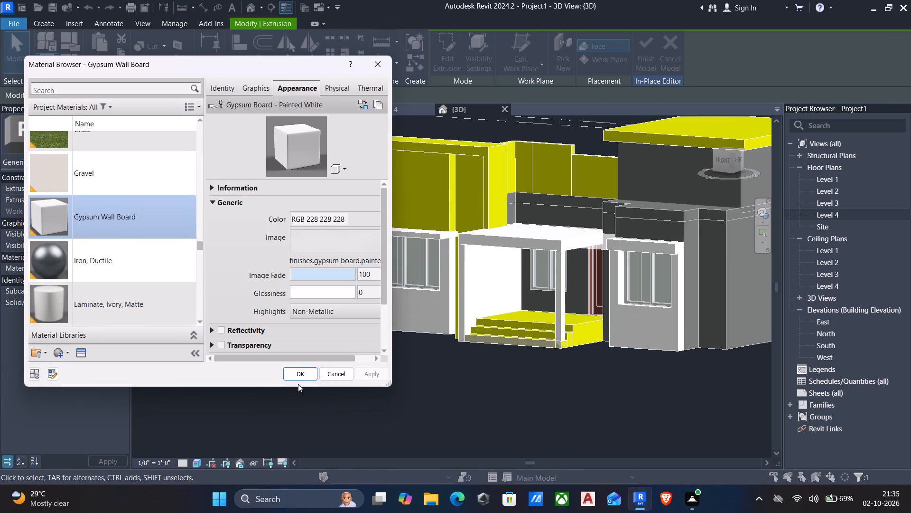
left_click(305, 370)
key("Escape")
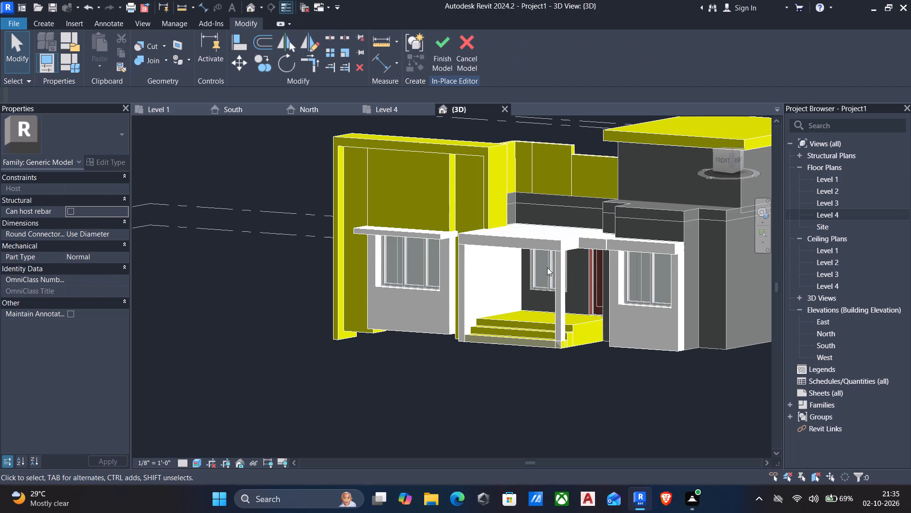
left_click(445, 46)
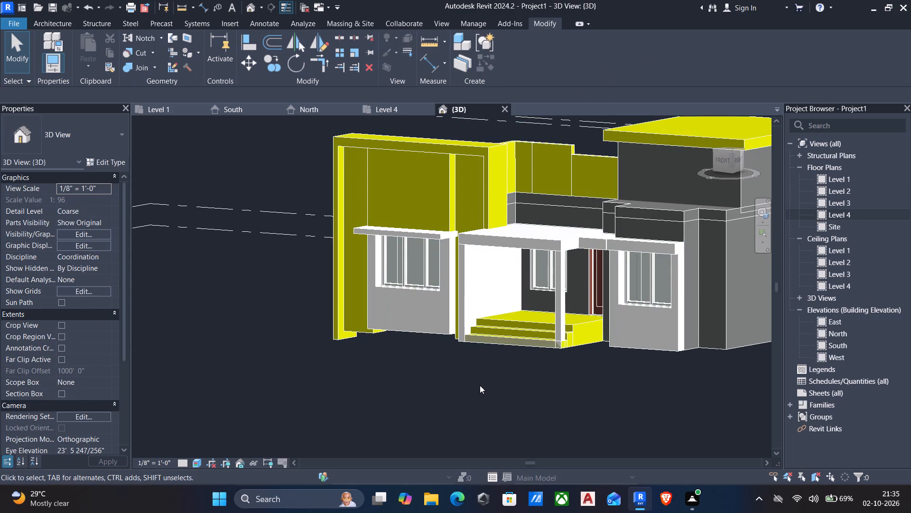
Edit the facade in place to assign the Grass material to the three porch step extrusions, and finish the model without saving the project.
middle_click_drag(485, 374, 521, 375, "shift")
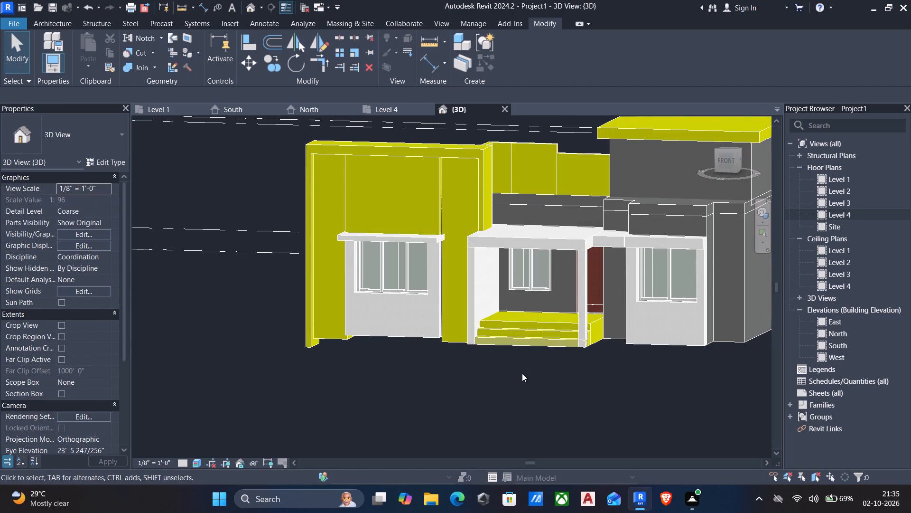
middle_click_drag(513, 370, 554, 366, "shift")
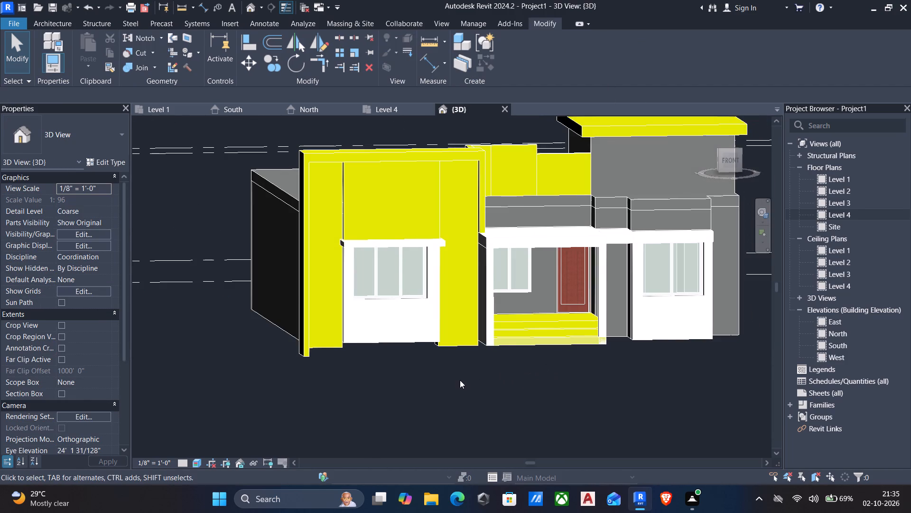
middle_click_drag(460, 380, 385, 406)
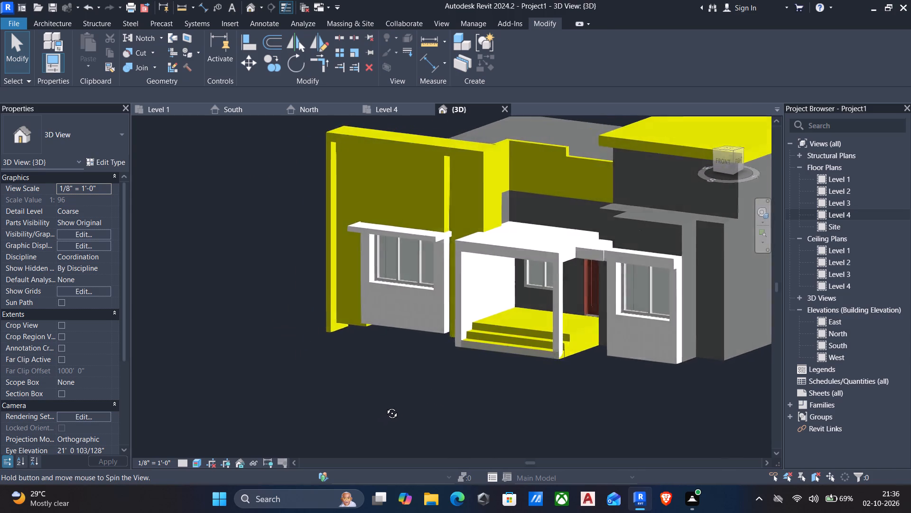
middle_click_drag(385, 406, 396, 400)
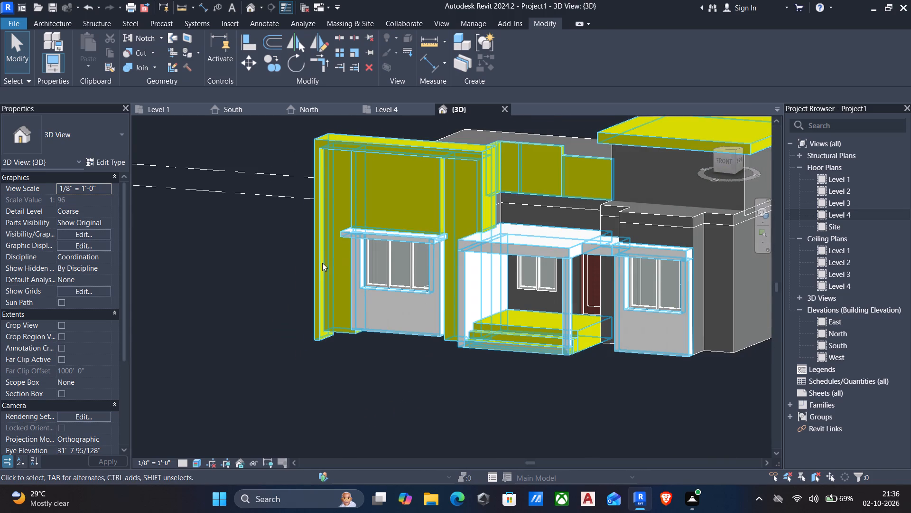
left_click(535, 330)
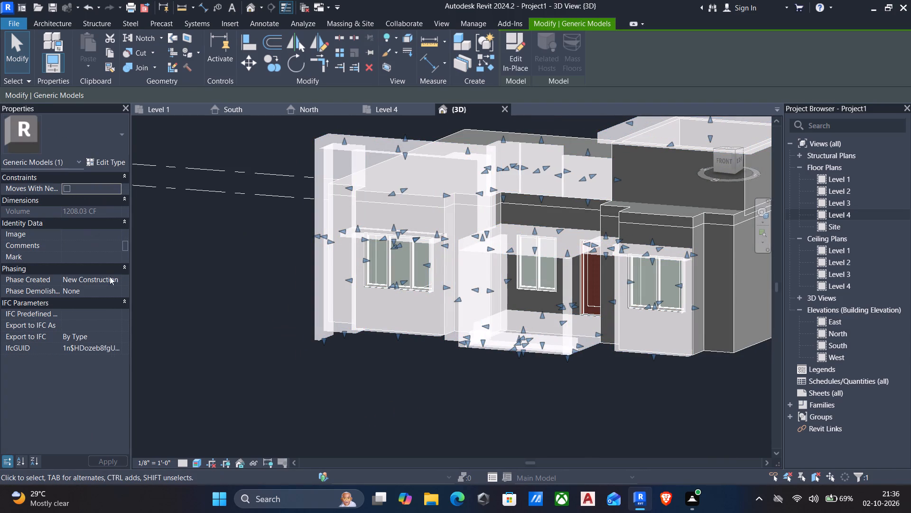
left_click(518, 57)
left_click_drag(536, 386, 530, 341)
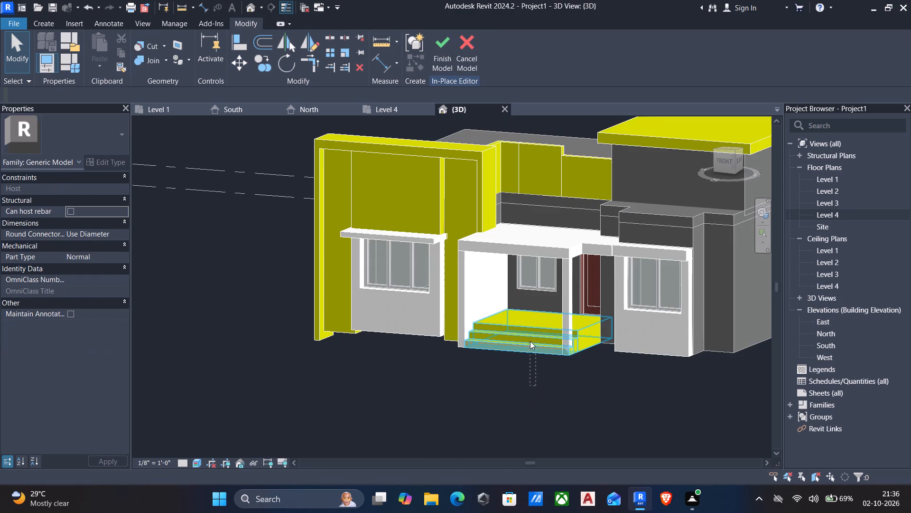
left_click_drag(530, 341, 509, 312)
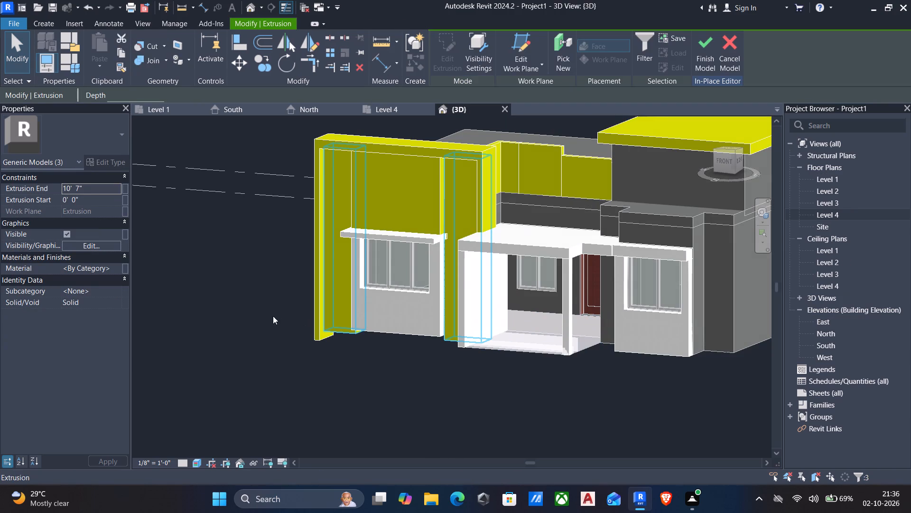
left_click(117, 269)
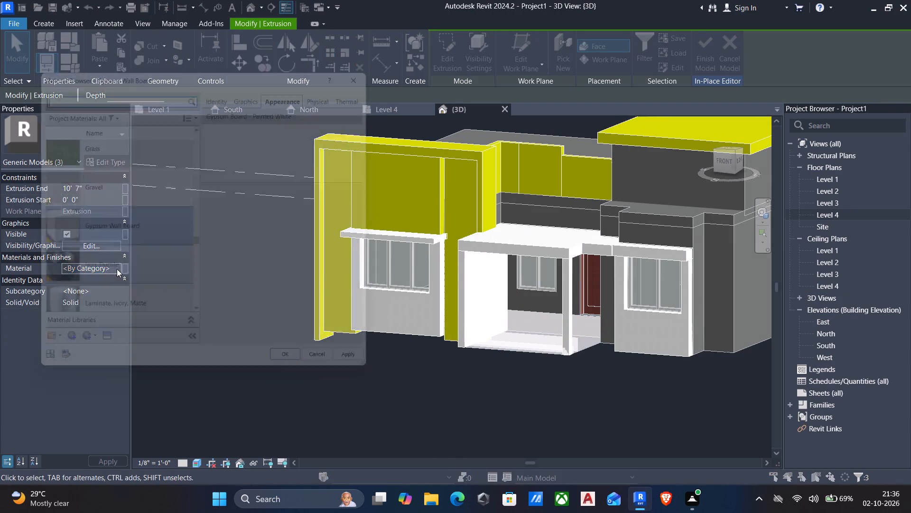
left_click(100, 154)
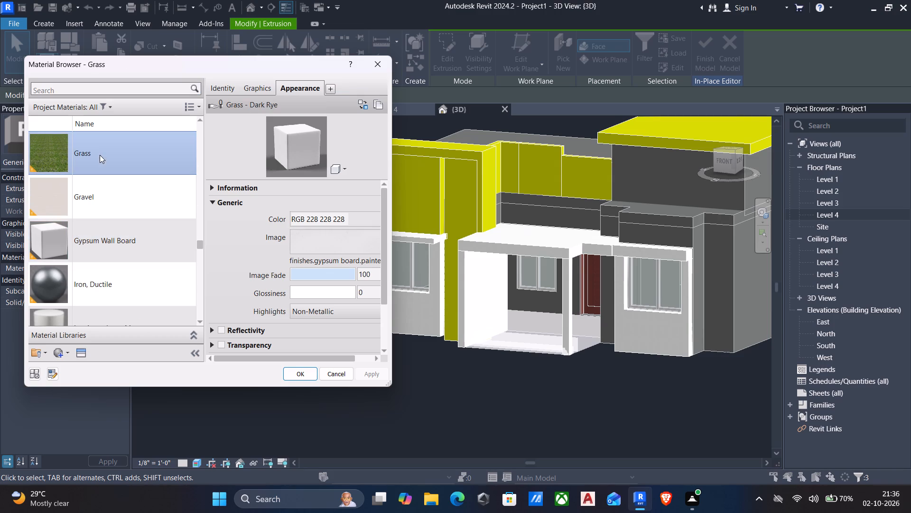
left_click(300, 375)
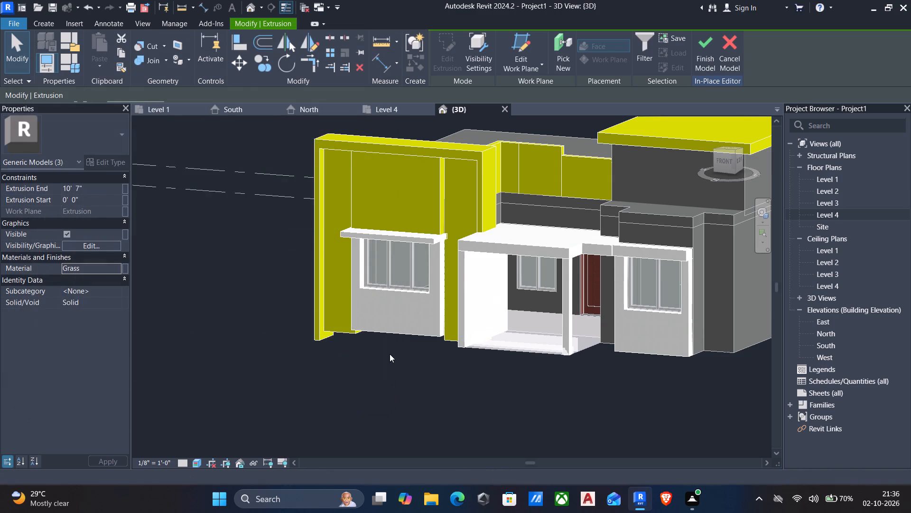
left_click(707, 52)
middle_click_drag(512, 373, 580, 382, "shift")
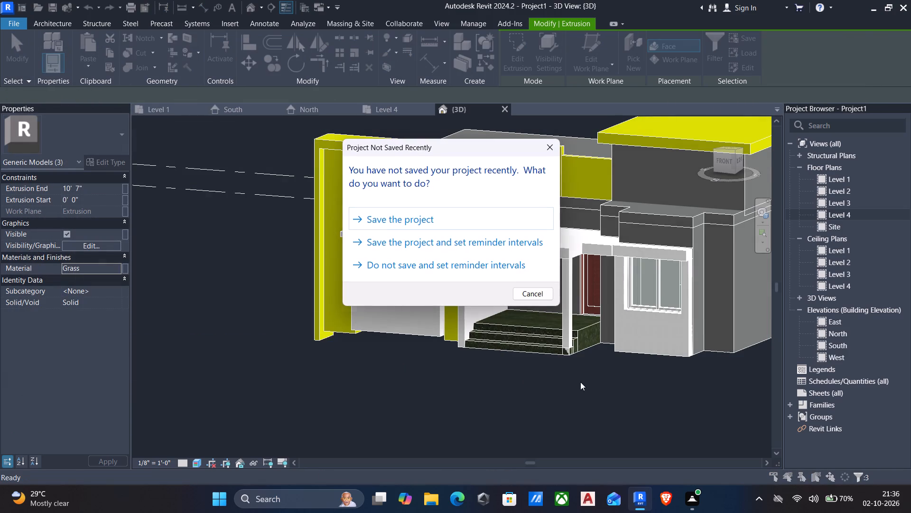
middle_click_drag(580, 382, 591, 383, "shift")
left_click(520, 293)
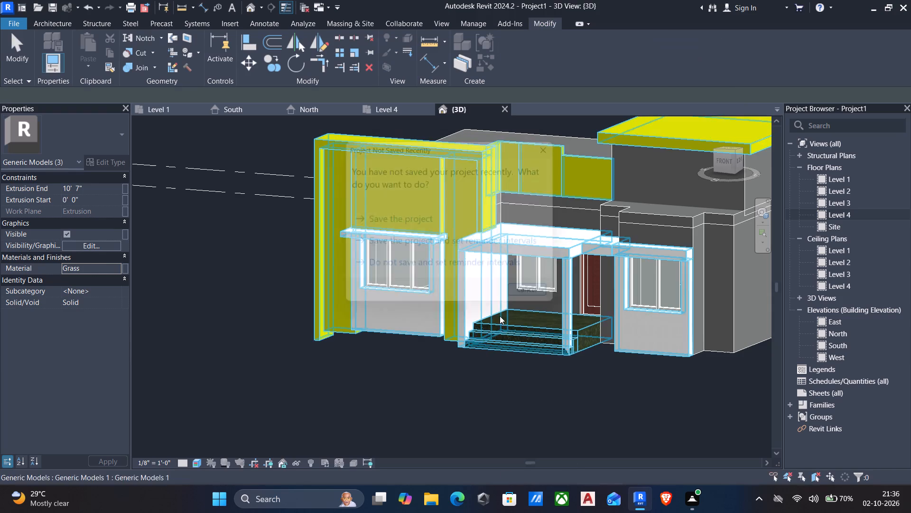
Examine the porch steps' Grass material and the facade's overall finishes from several angles.
middle_click_drag(522, 363, 466, 365, "shift")
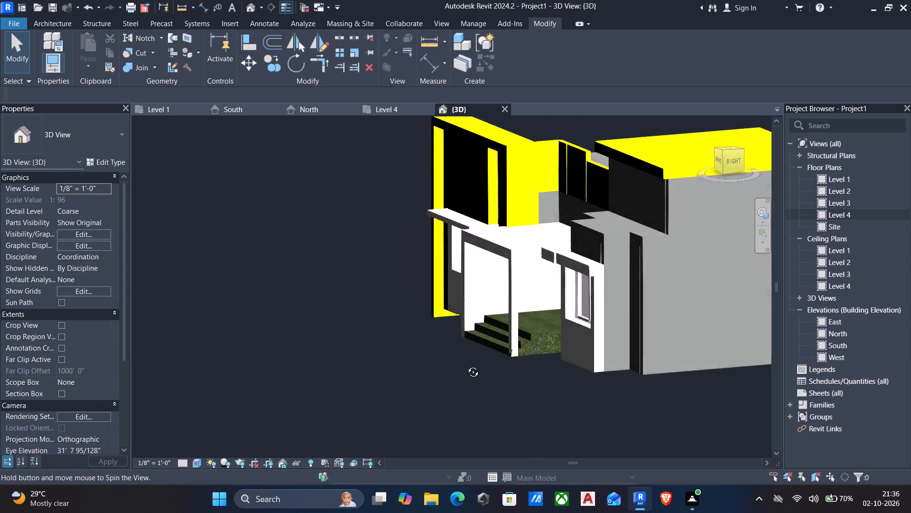
middle_click_drag(466, 365, 610, 361, "shift")
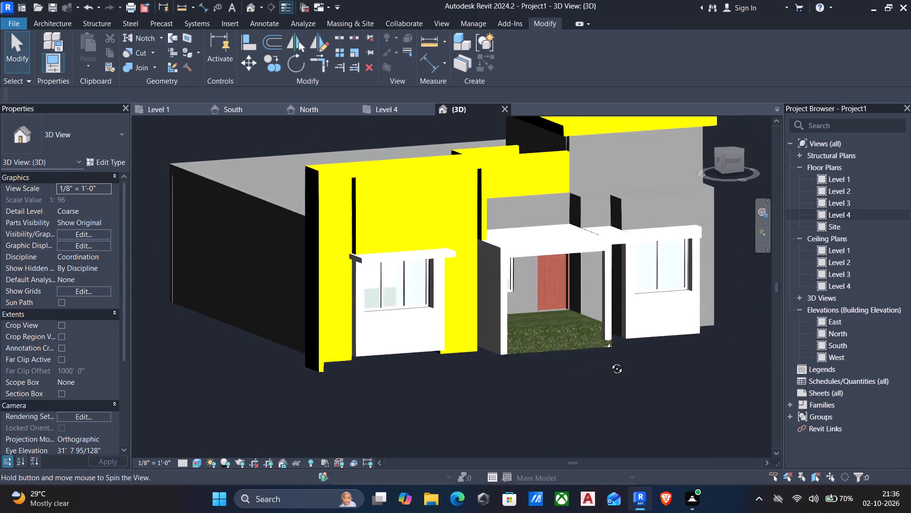
middle_click_drag(610, 361, 545, 358, "shift")
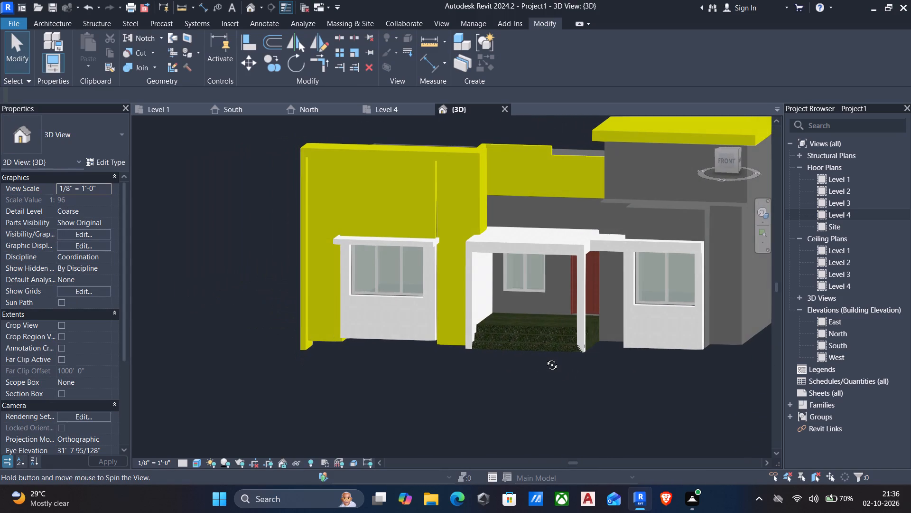
middle_click_drag(545, 358, 558, 357, "shift")
scroll(559, 357, "down", 2)
middle_click_drag(663, 355, 700, 344, "shift")
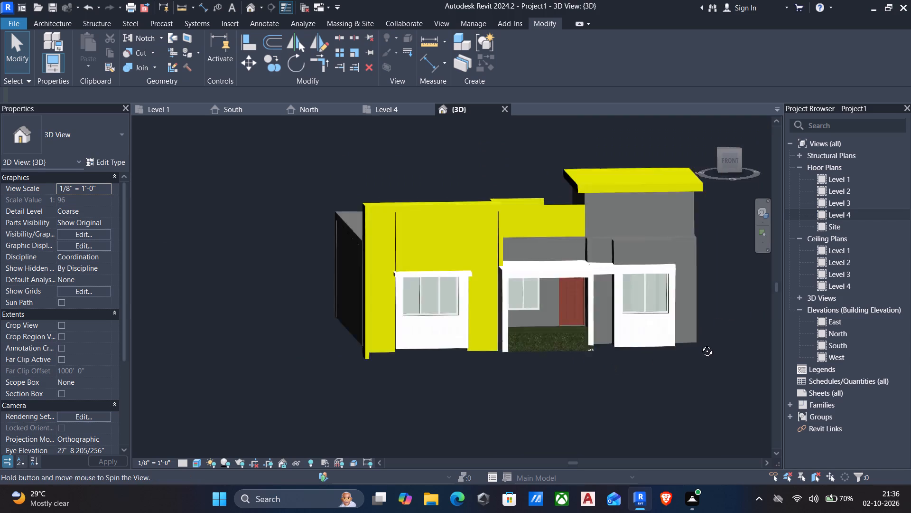
middle_click_drag(700, 344, 704, 342, "shift")
middle_click_drag(675, 306, 638, 313, "shift")
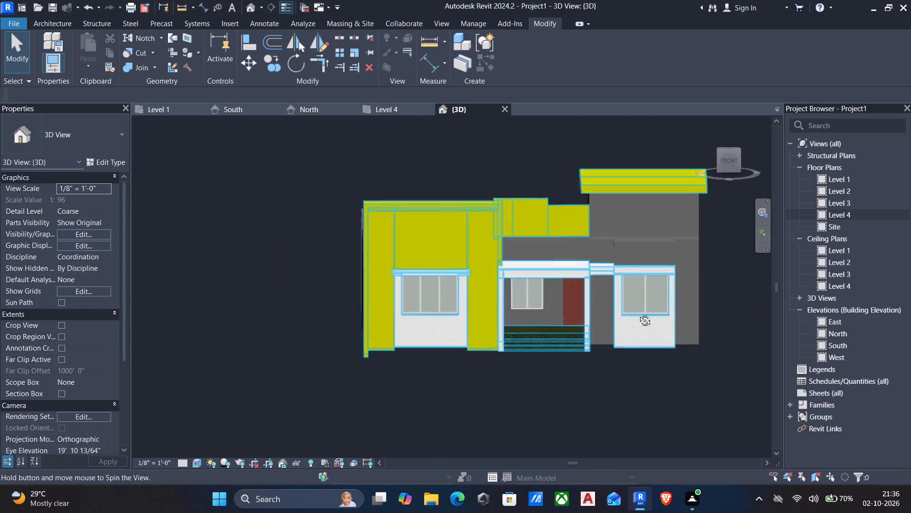
middle_click_drag(638, 313, 634, 313, "shift")
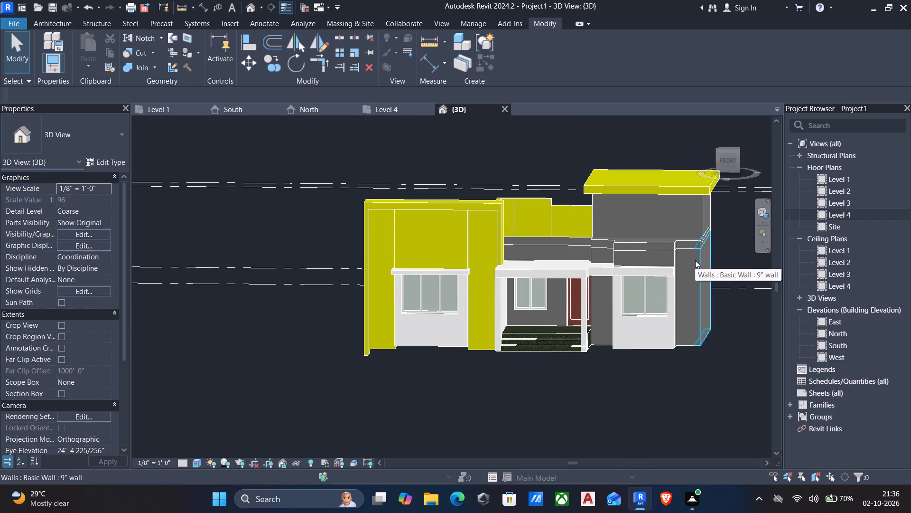
key("Escape")
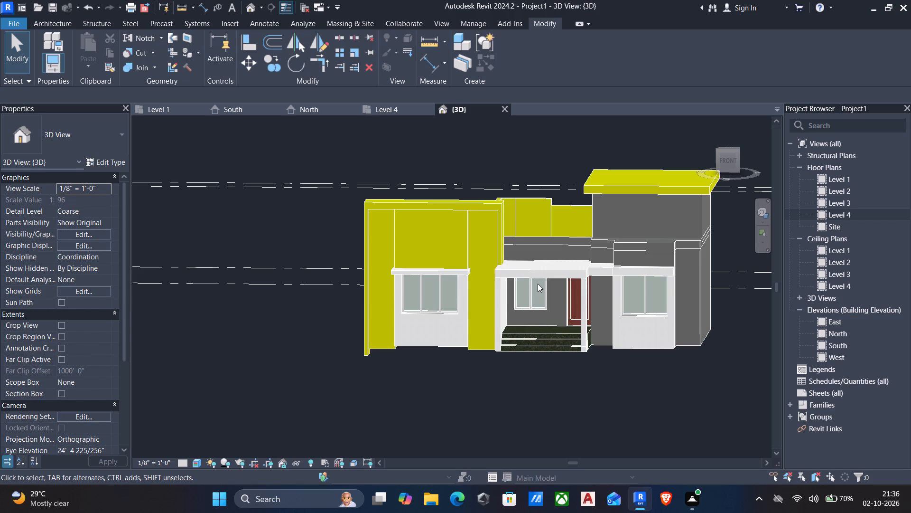
Create a new material named wall for the structure layer of the 9" wall type.
type("wa")
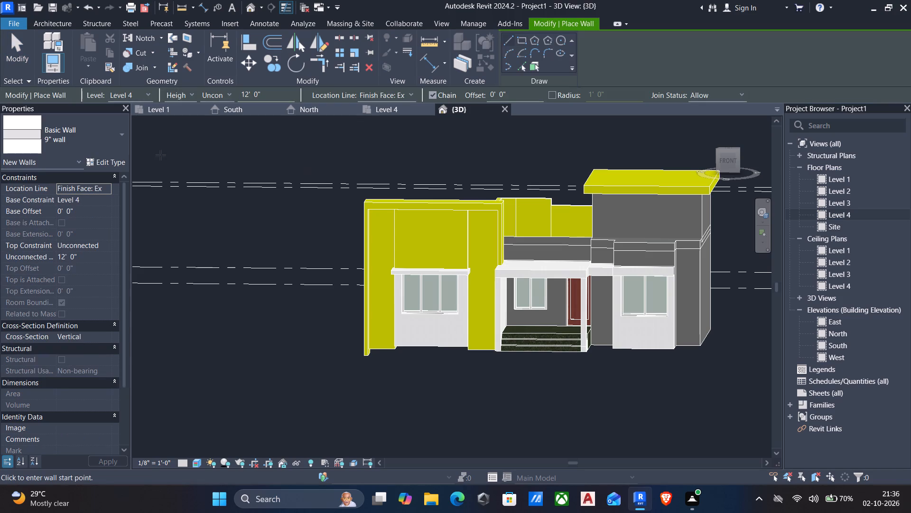
left_click(112, 160)
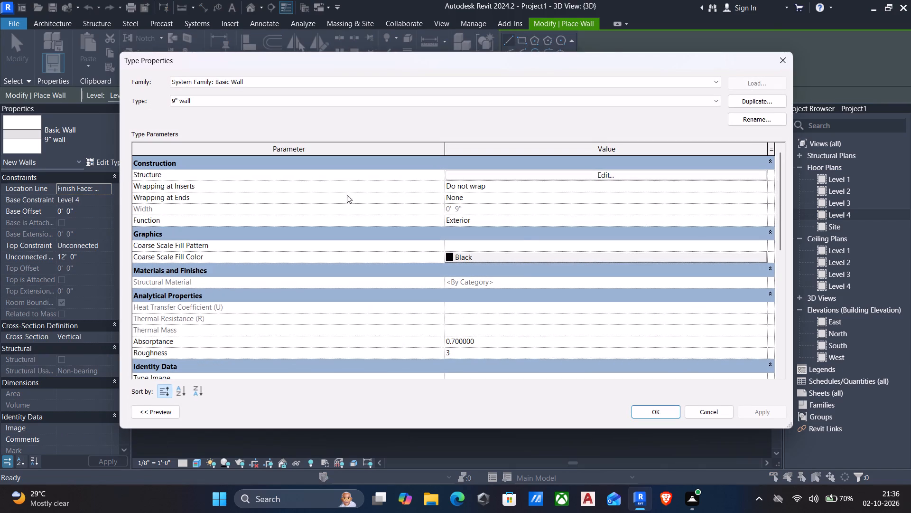
left_click(588, 176)
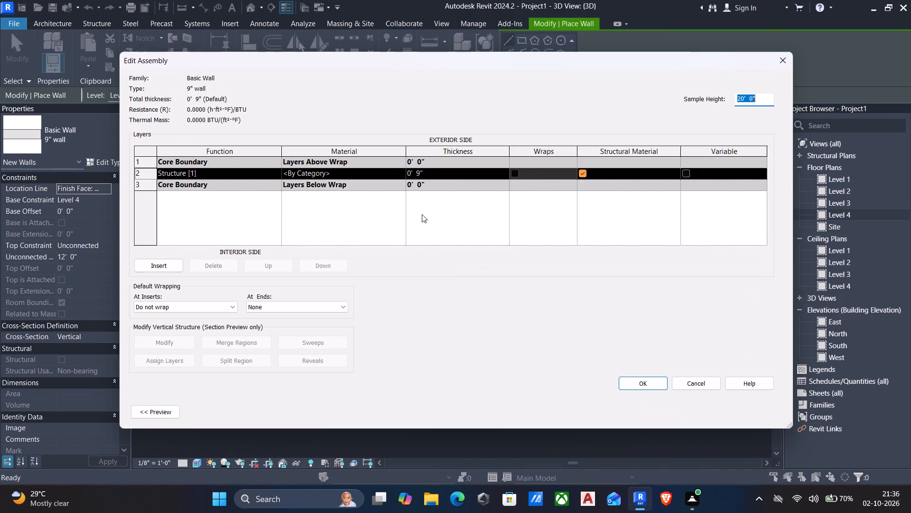
left_click(399, 173)
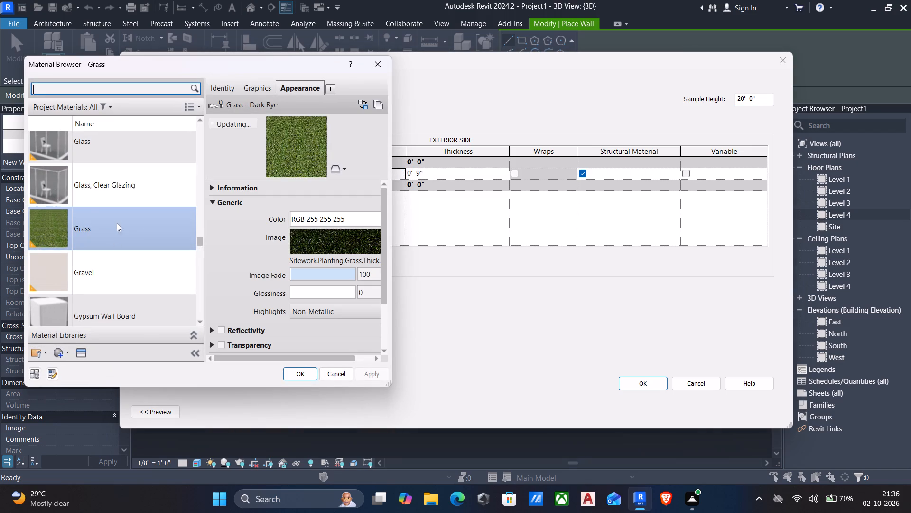
scroll(120, 242, "down", 4)
scroll(123, 258, "up", 1)
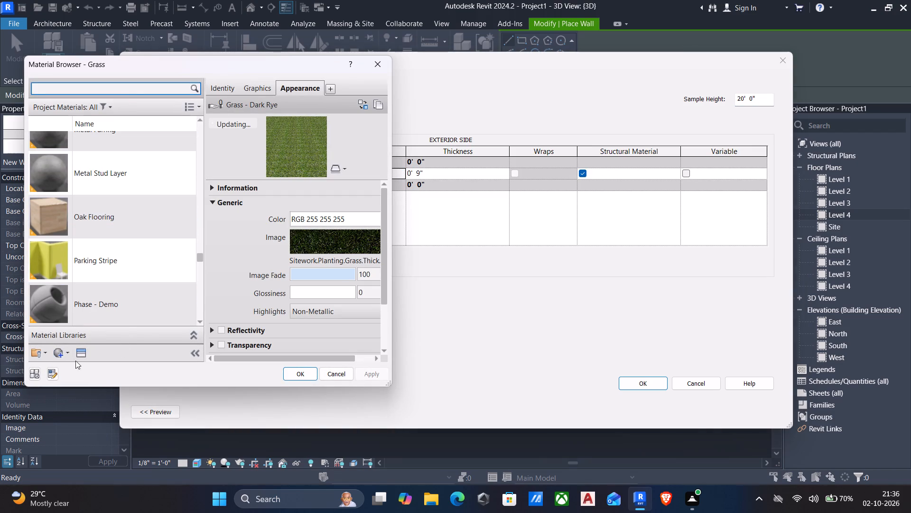
left_click(60, 354)
left_click(91, 368)
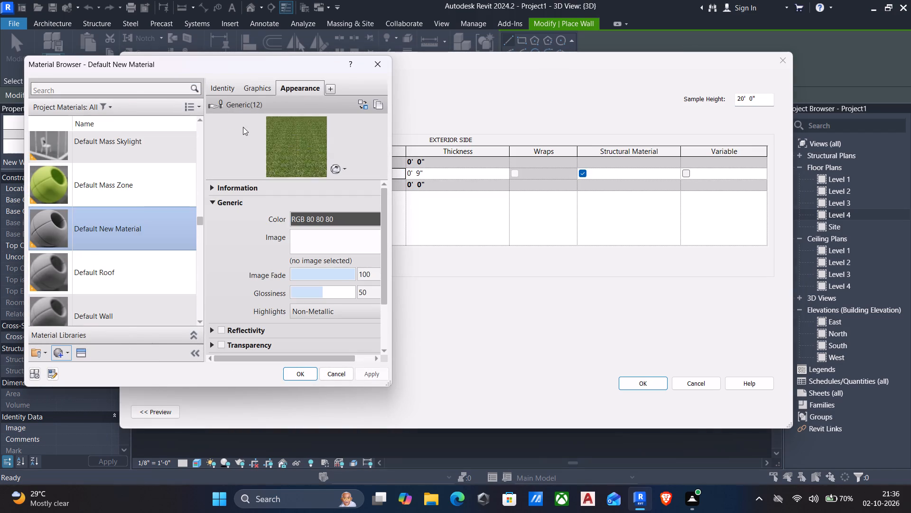
left_click(226, 88)
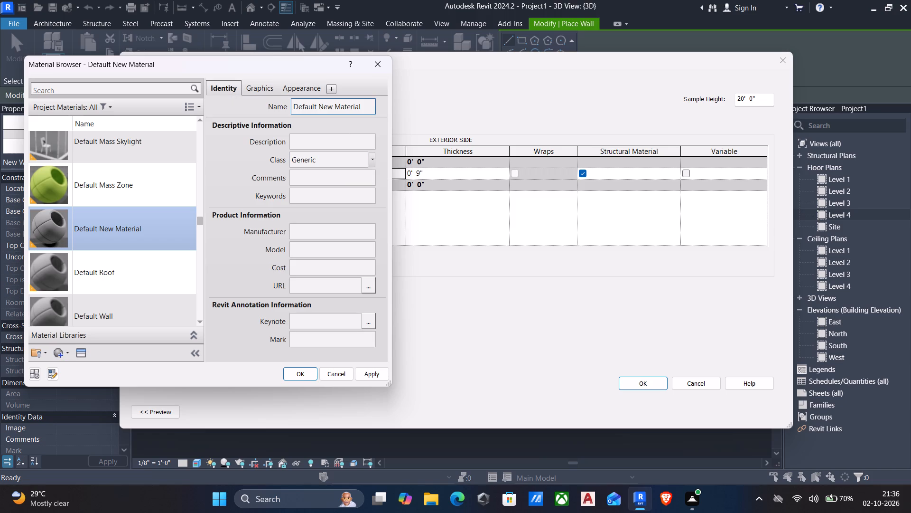
left_click(366, 109)
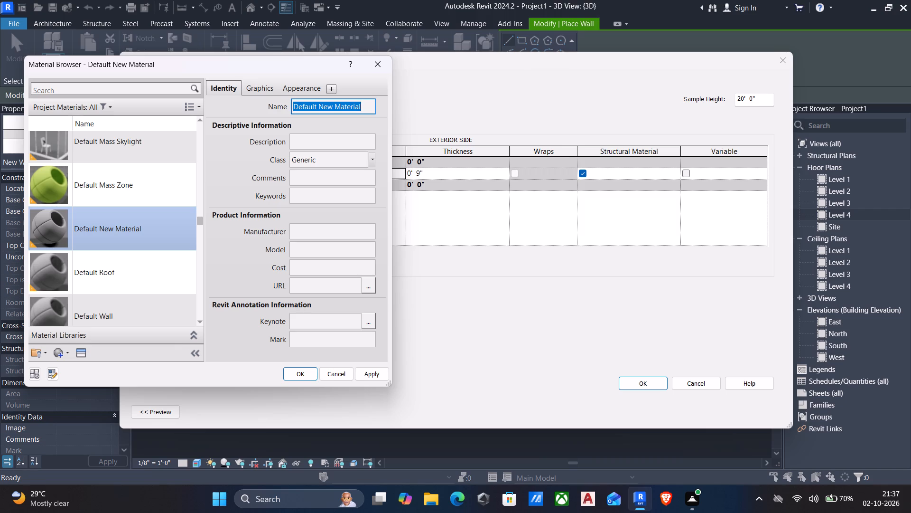
key("BackSpace")
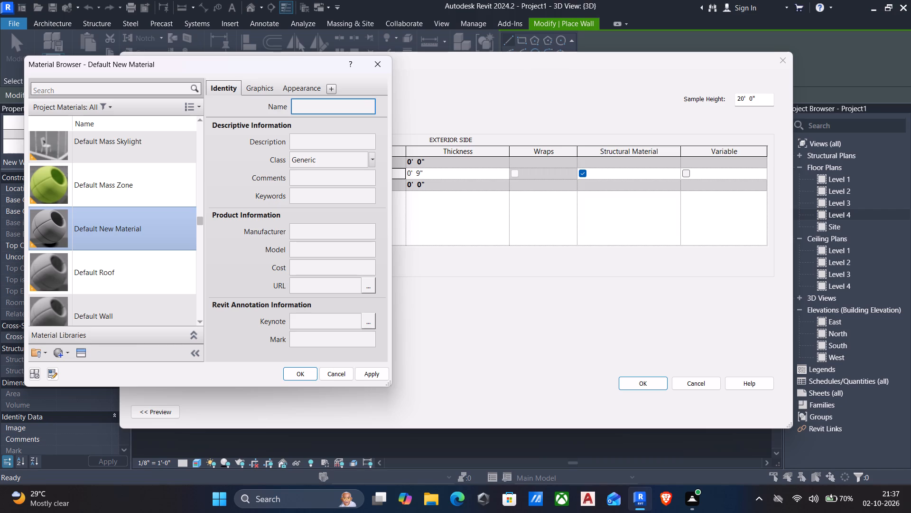
type("wall")
left_click(363, 373)
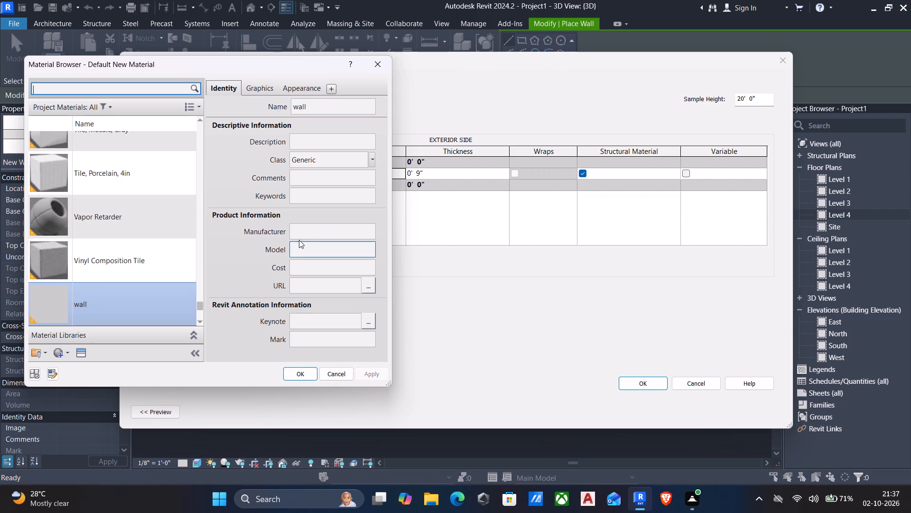
Set the wall material's appearance color to RGB 64 128 128 and apply the material to the 9" wall type.
left_click(293, 90)
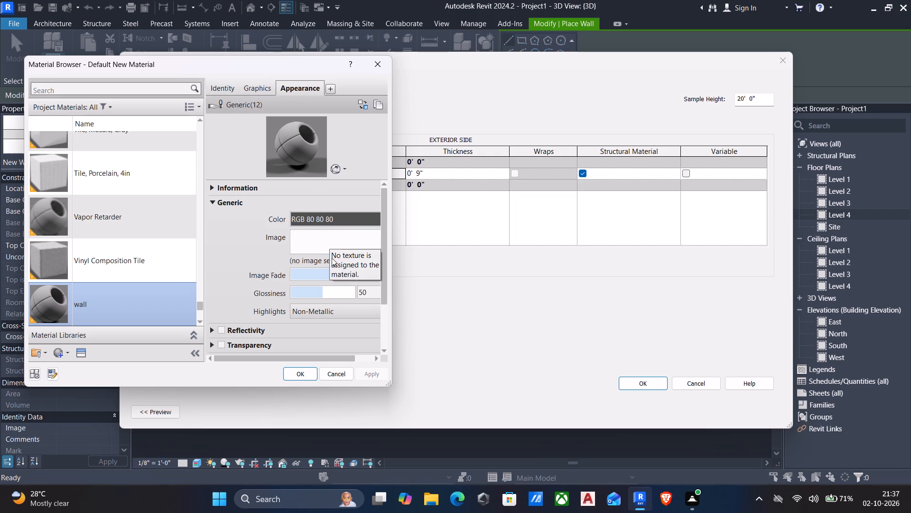
left_click(336, 219)
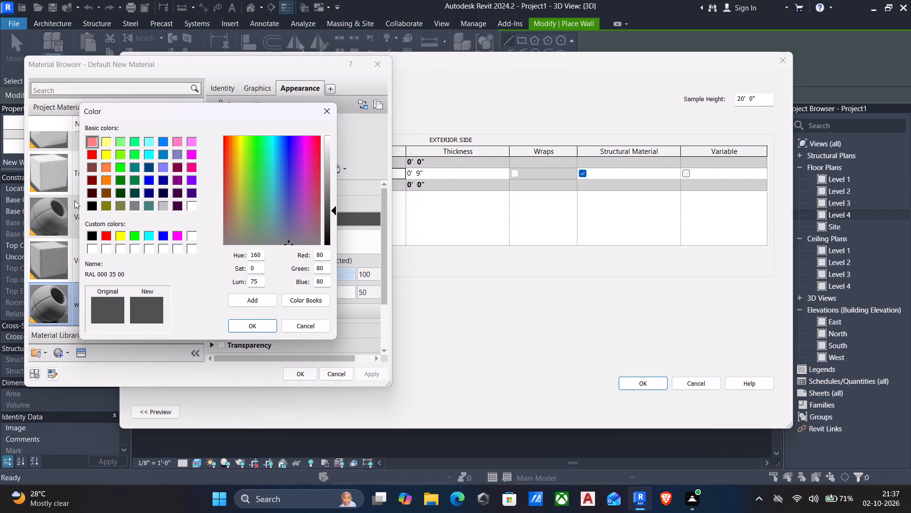
left_click(133, 168)
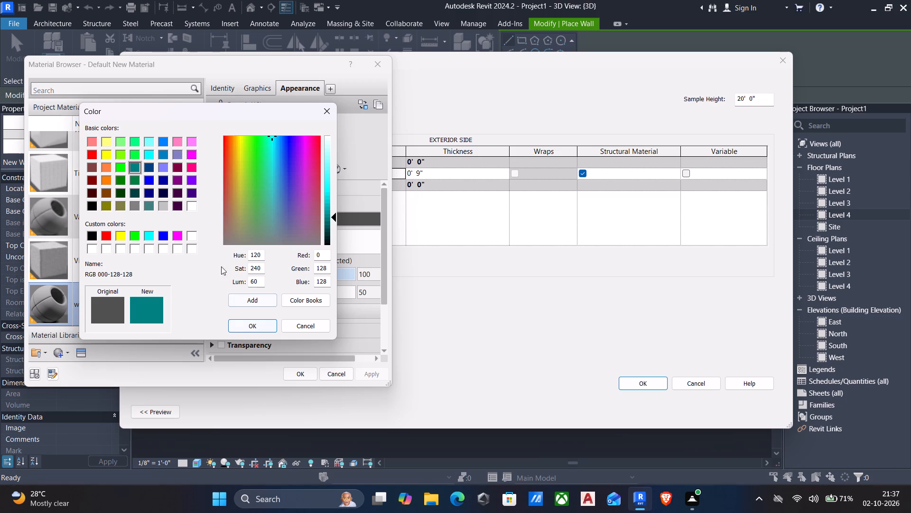
left_click(148, 207)
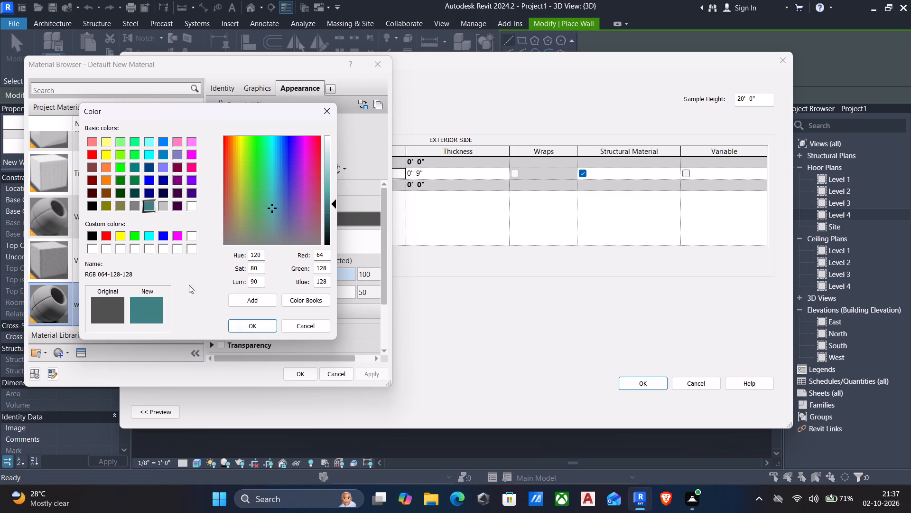
left_click(252, 323)
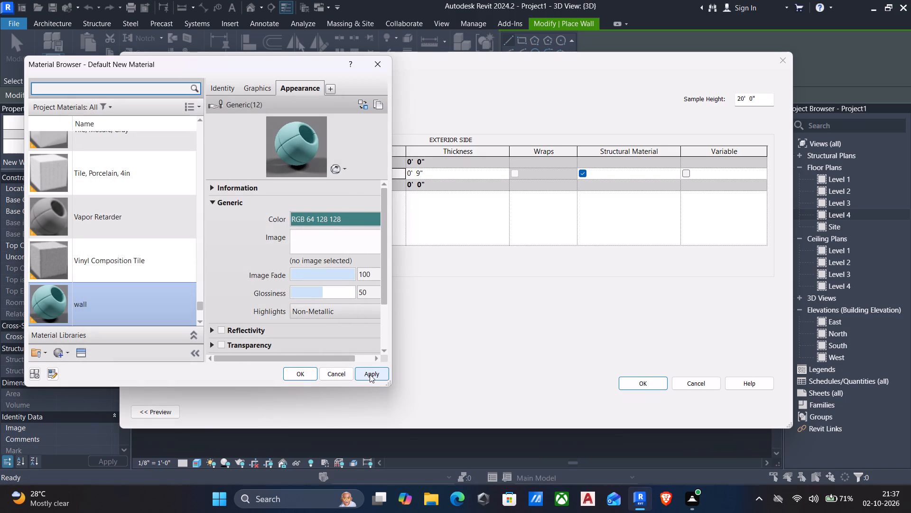
left_click(370, 374)
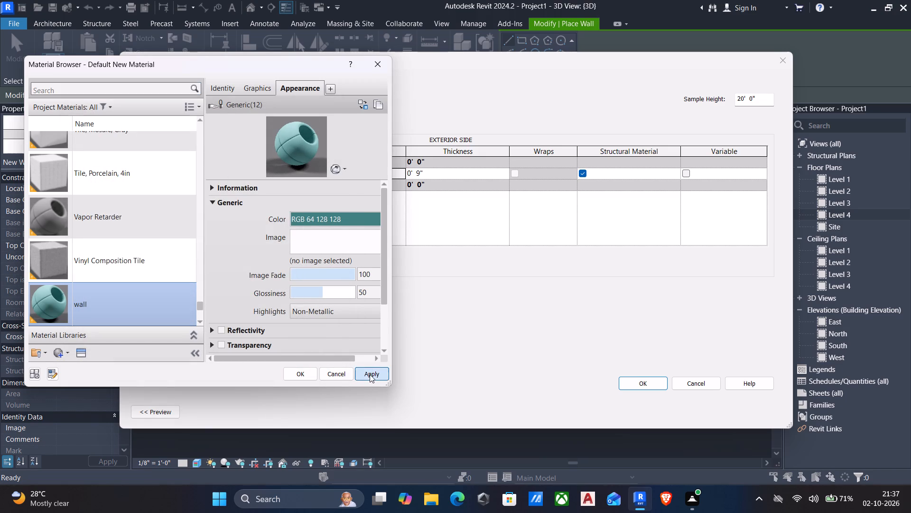
left_click(309, 374)
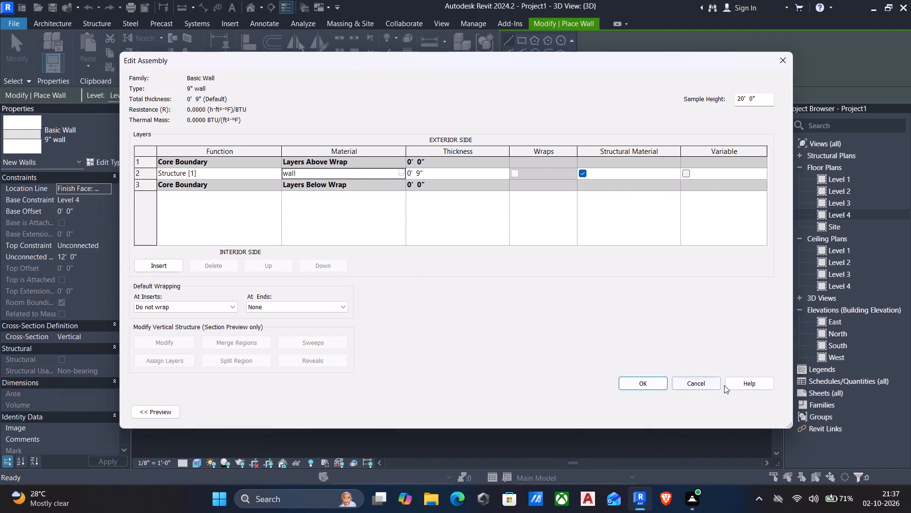
left_click(639, 387)
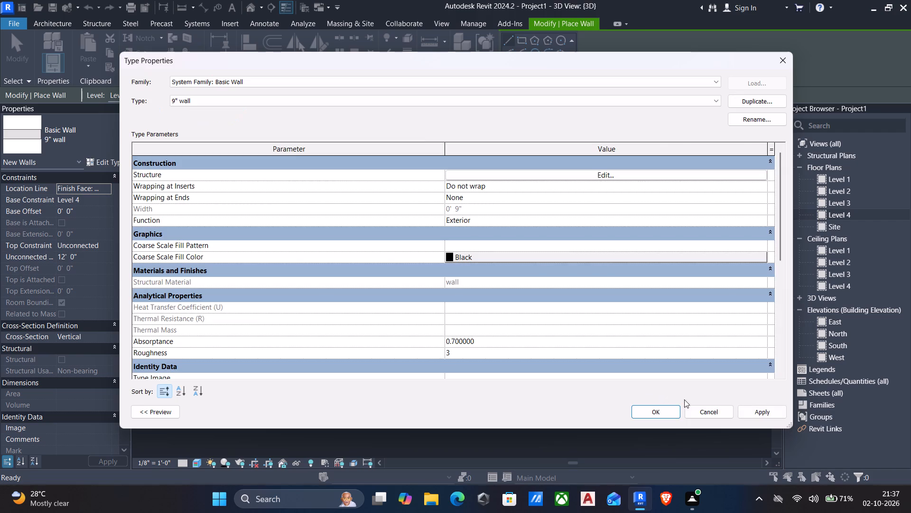
left_click(754, 410)
left_click(667, 414)
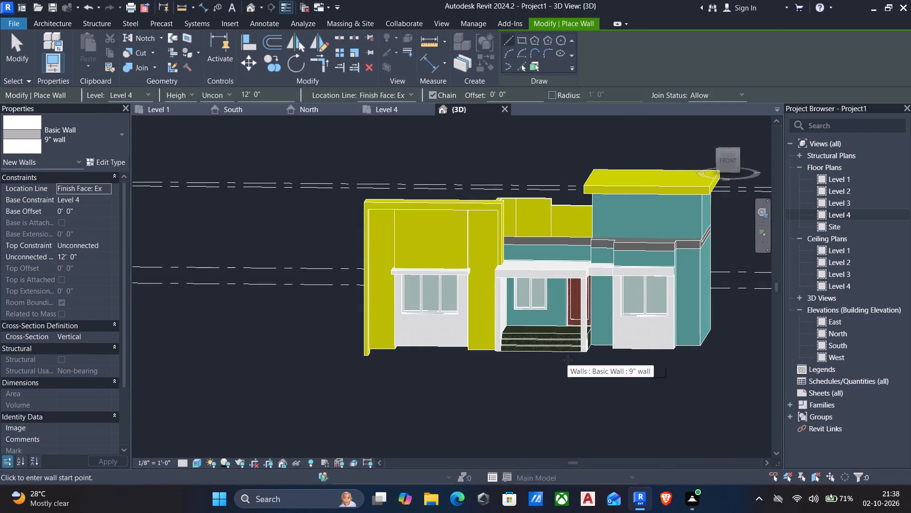
key("Escape")
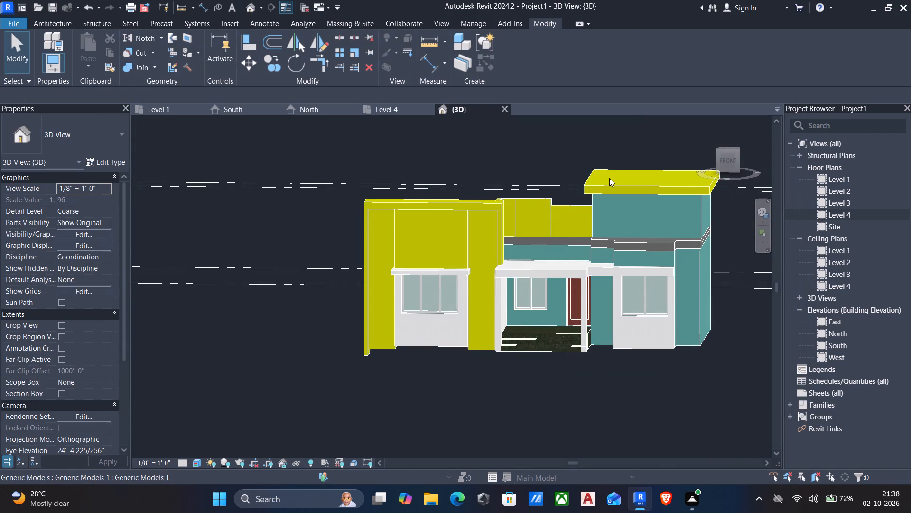
Edit the in-place roof slab over the raised block beside the porch to assign Gypsum Wall Board, and finish the model.
left_click(610, 181)
left_click(510, 54)
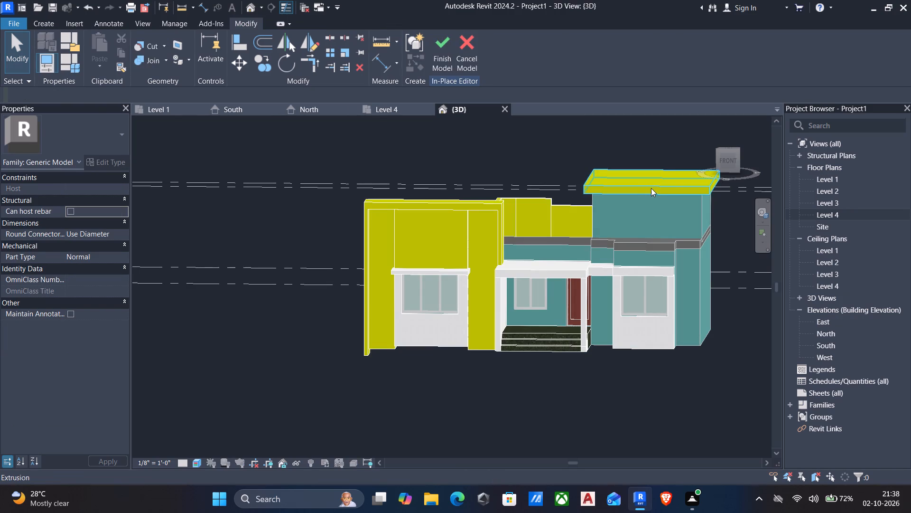
left_click(651, 188)
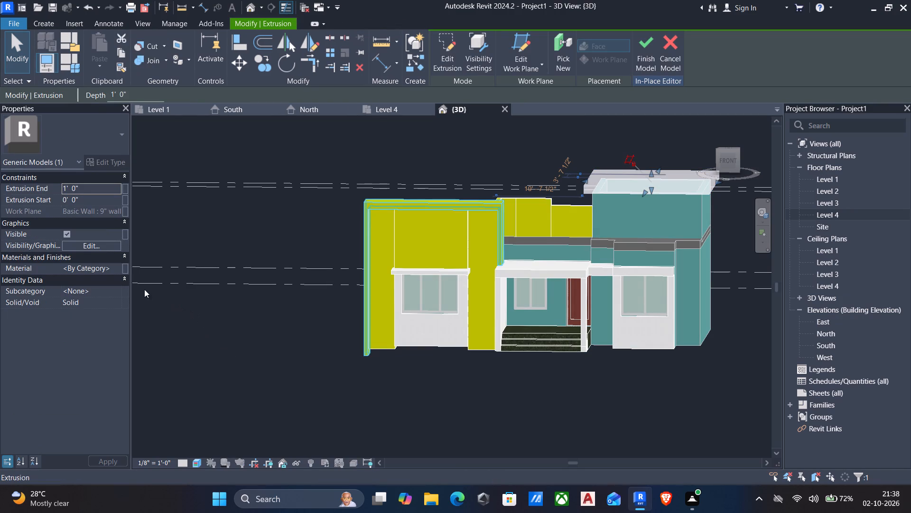
left_click(117, 269)
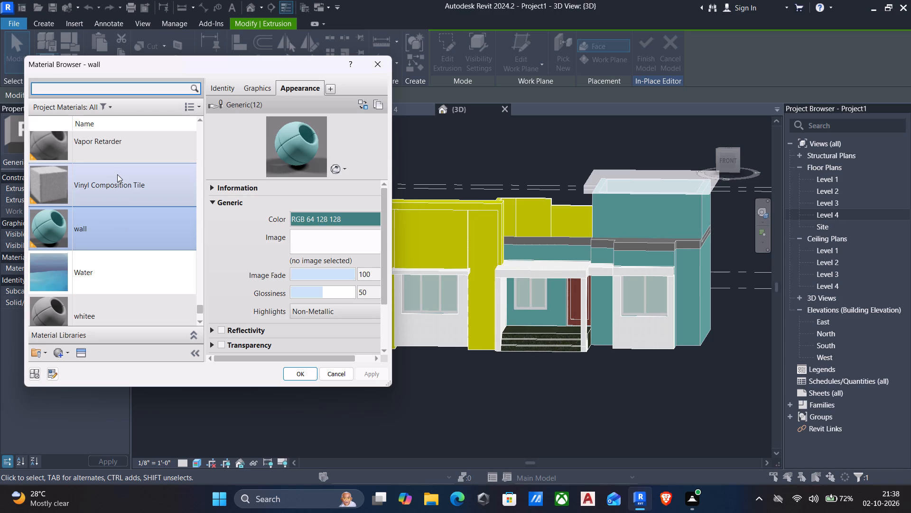
scroll(117, 177, "down", 9)
scroll(104, 214, "up", 11)
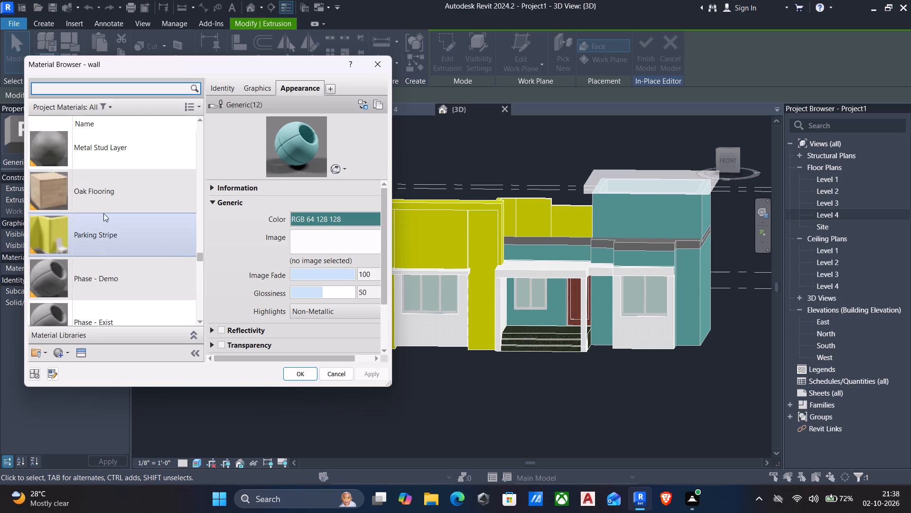
scroll(103, 213, "up", 16)
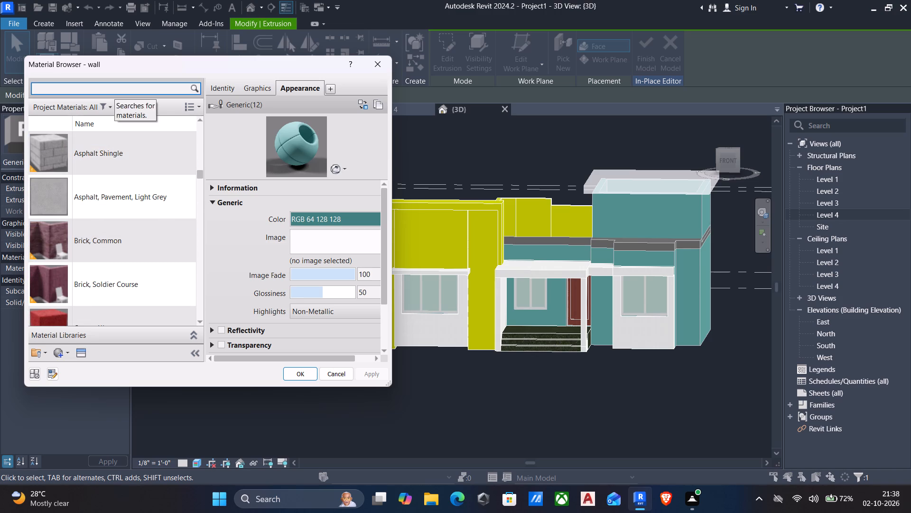
left_click(113, 87)
type("gyp")
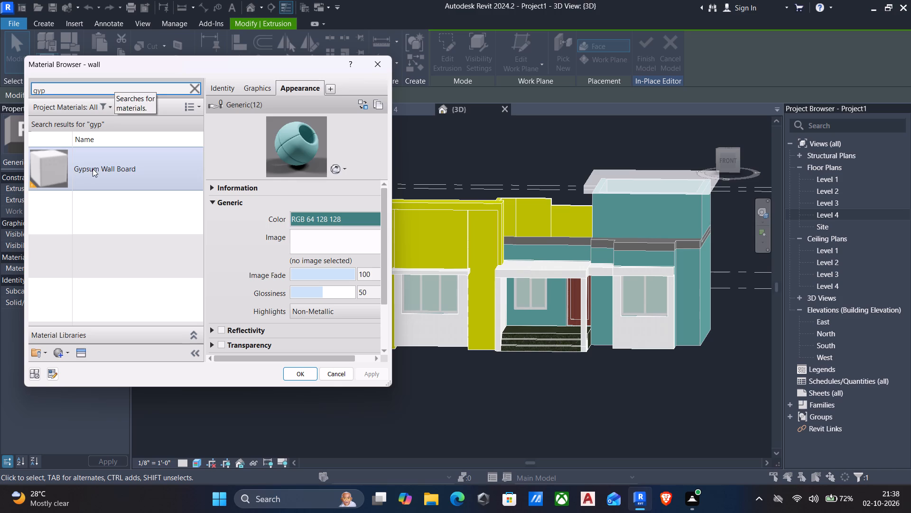
left_click(93, 170)
left_click(301, 377)
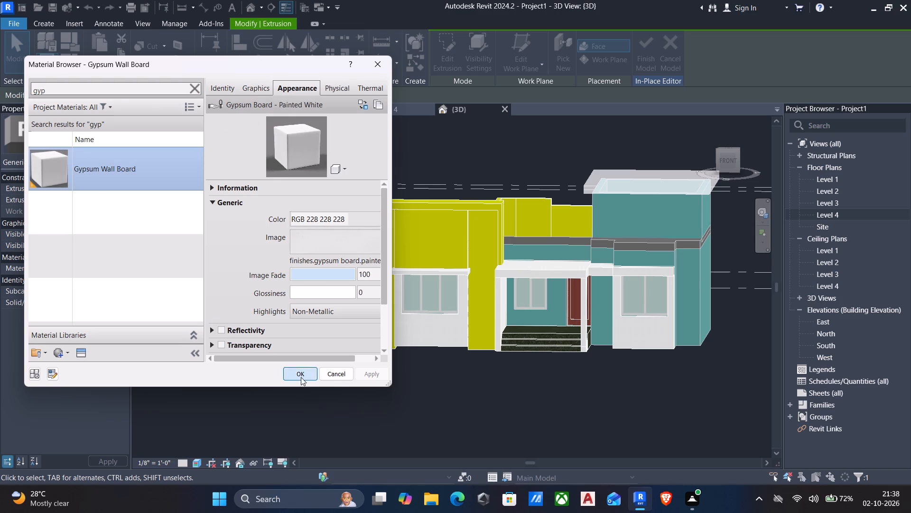
key("Escape")
scroll(541, 378, "down", 1)
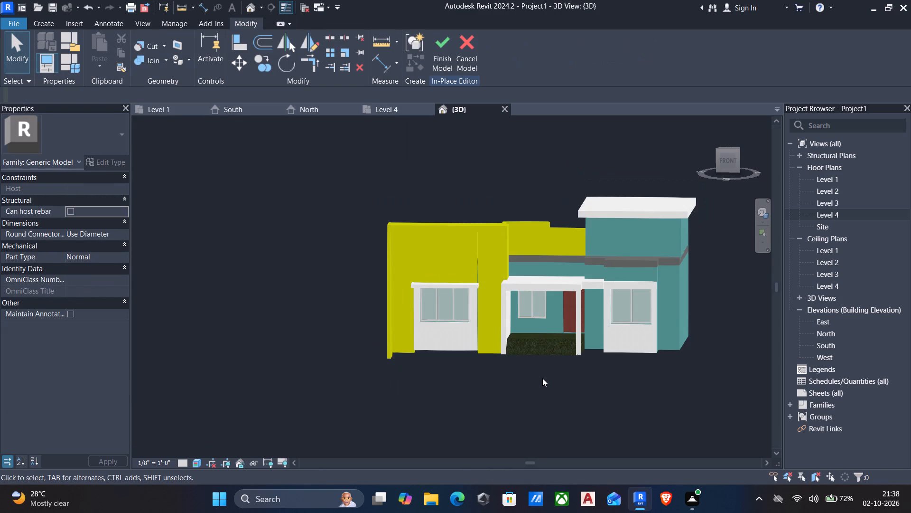
middle_click_drag(546, 380, 477, 382, "shift")
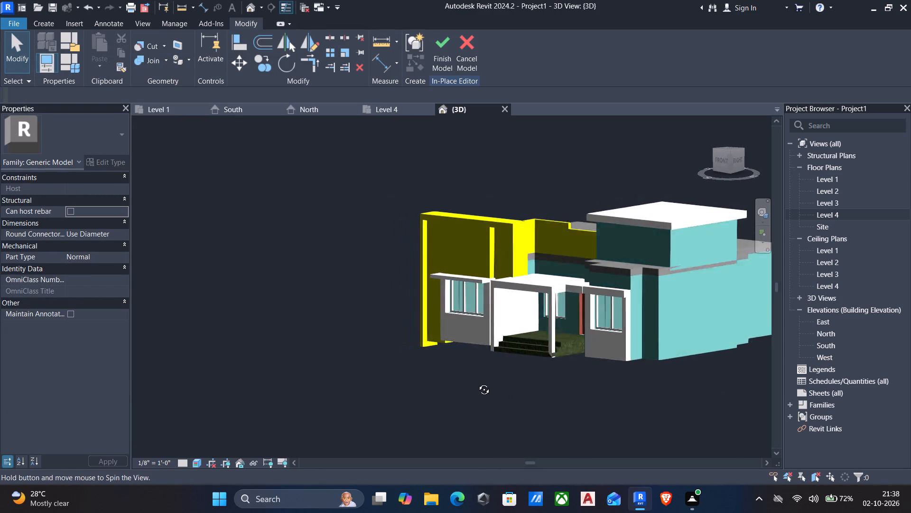
middle_click_drag(477, 382, 473, 382, "shift")
type("wa")
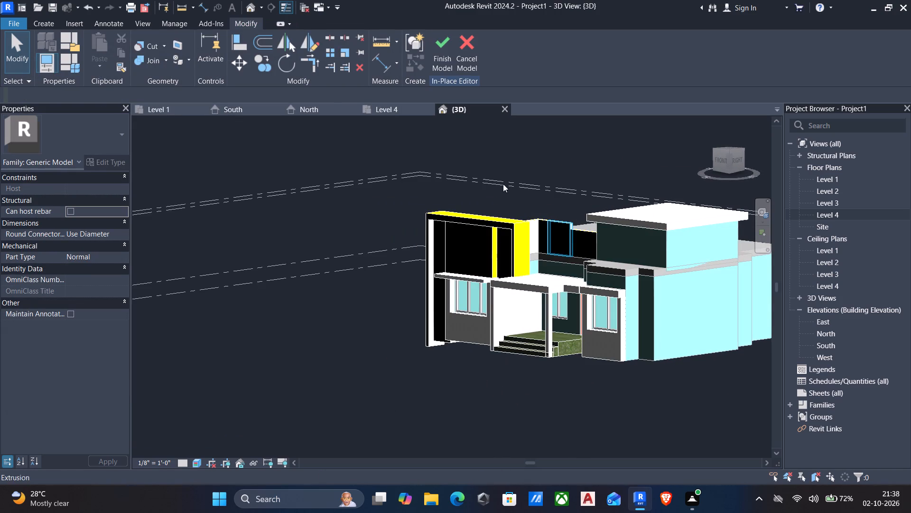
left_click(436, 45)
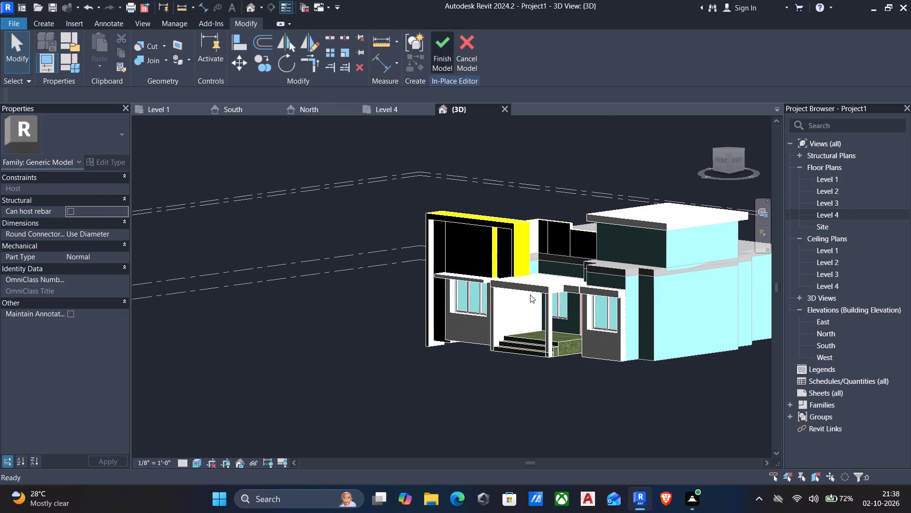
Open the appearance color of the 9" wall type's wall material for editing.
type("wa")
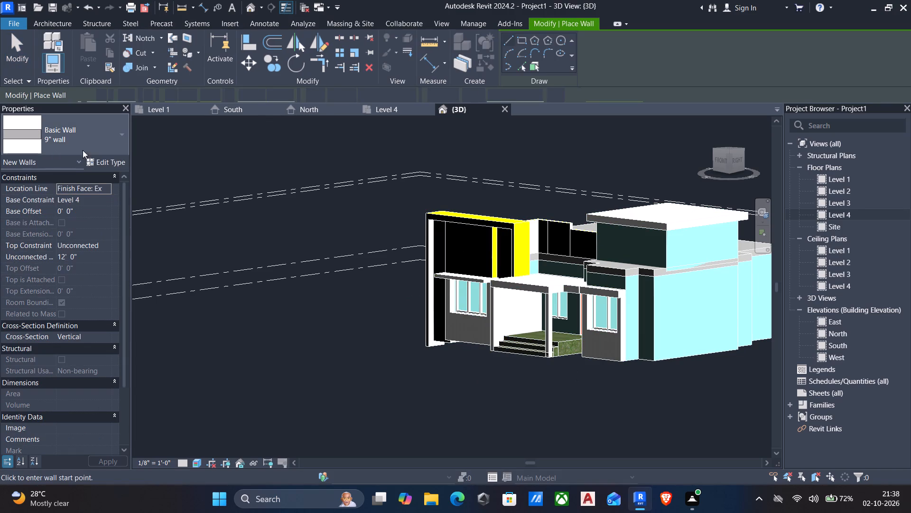
left_click(113, 161)
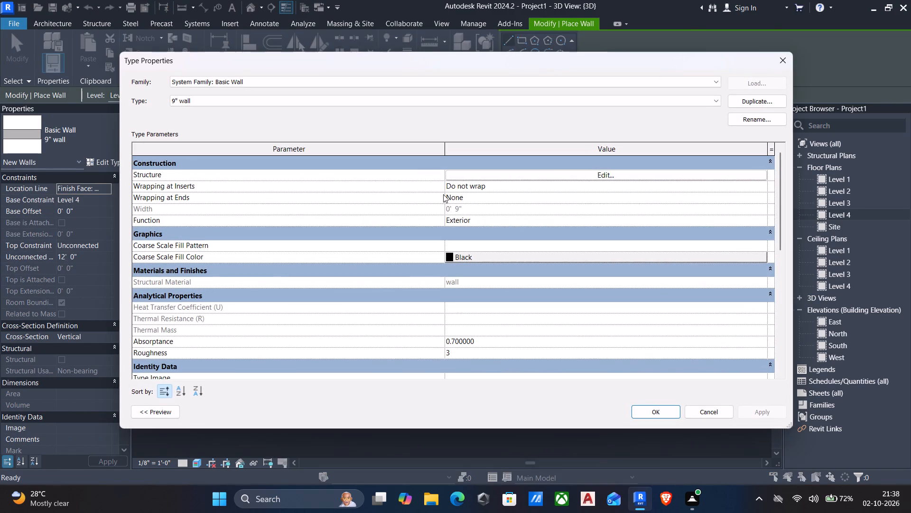
left_click(596, 173)
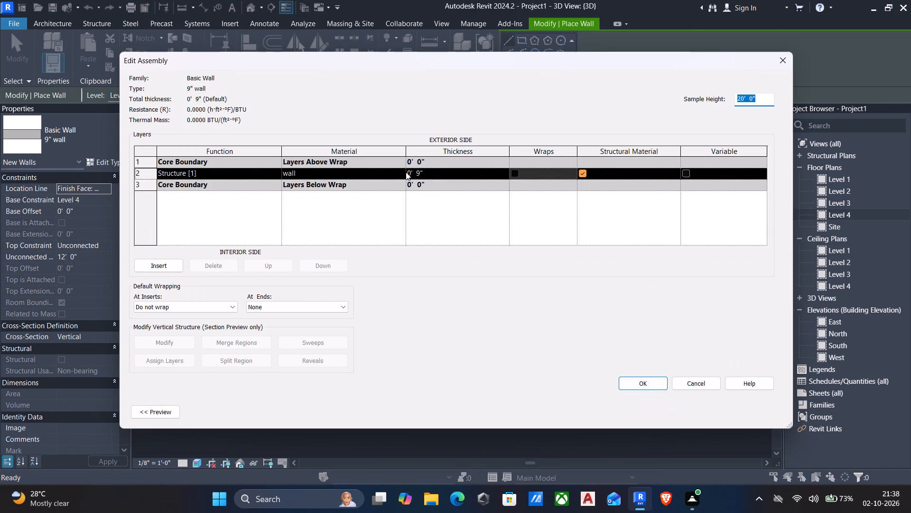
left_click(400, 175)
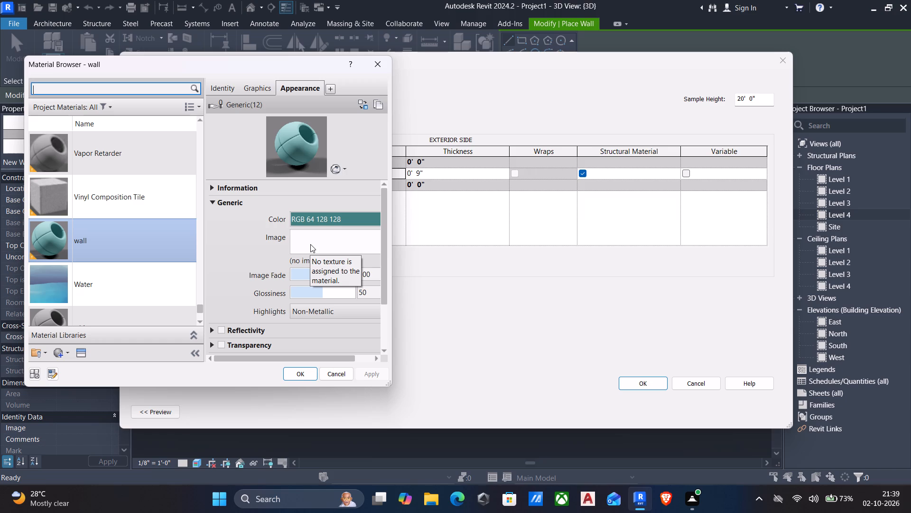
left_click(335, 216)
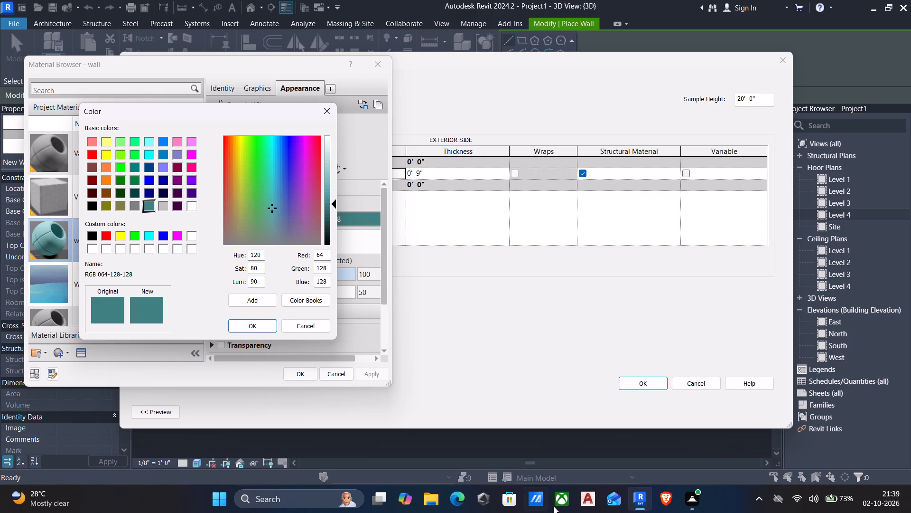
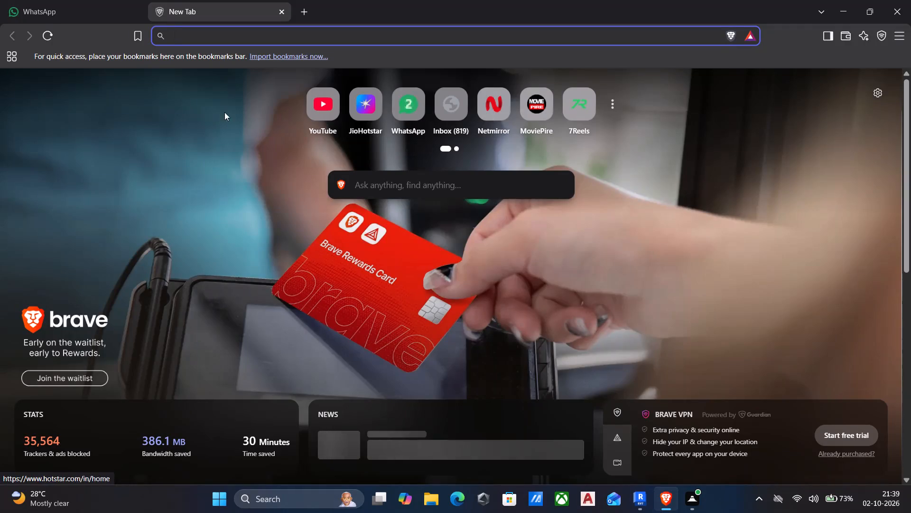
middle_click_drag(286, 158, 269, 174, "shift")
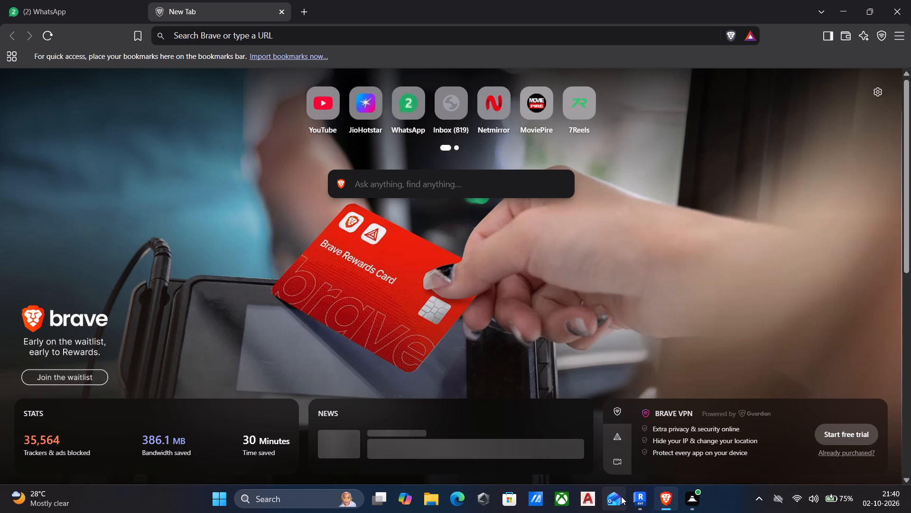
Switch to Revit, set the "wall" material's appearance colour to RGB 164, 190, 92 and accept it for the 9" wall type.
left_click(637, 496)
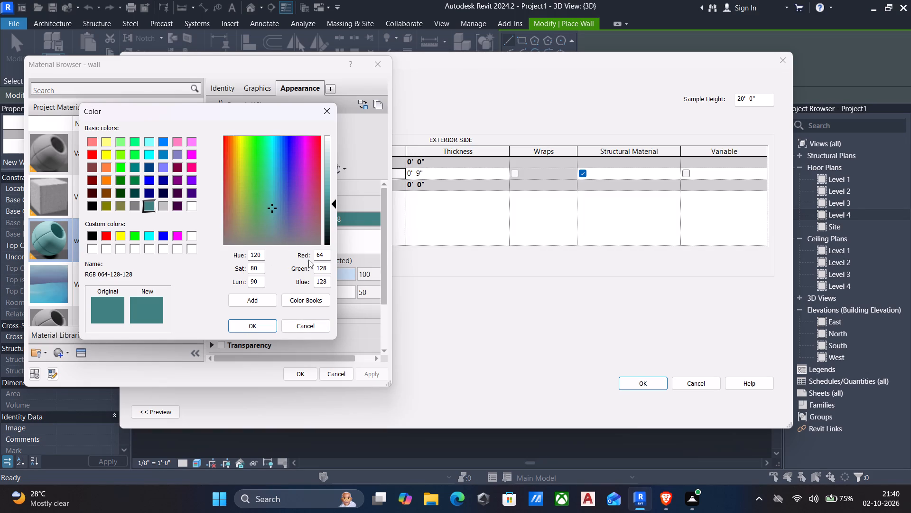
left_click(326, 256)
left_click_drag(326, 256, 317, 262)
left_click_drag(317, 262, 297, 266)
type("164")
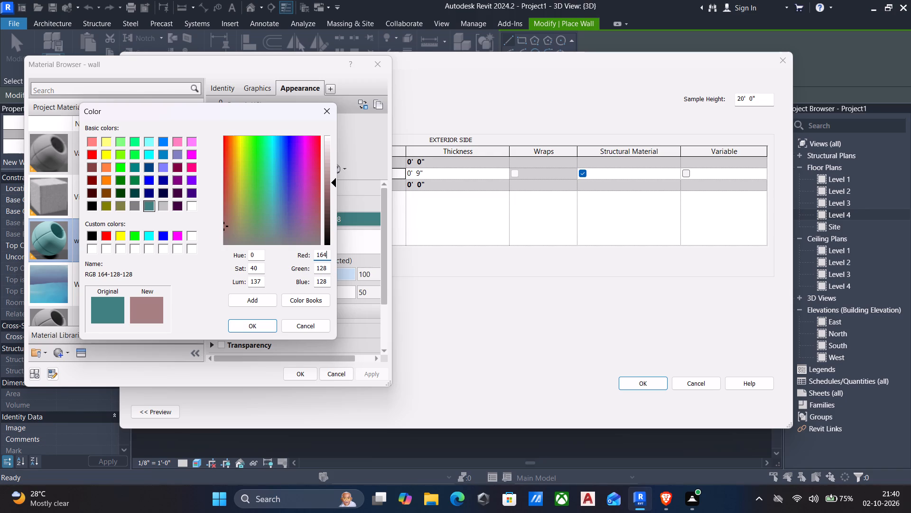
left_click(327, 271)
left_click_drag(326, 270, 311, 277)
type("190")
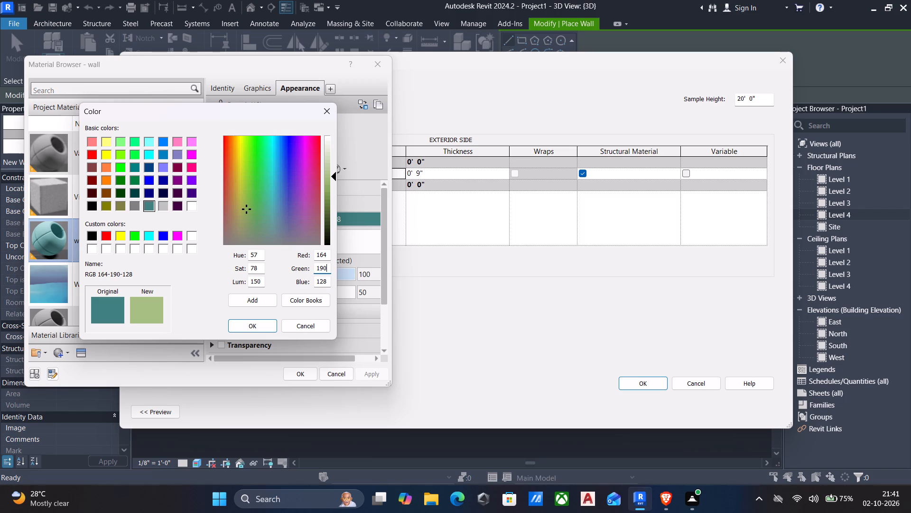
left_click(330, 283)
left_click_drag(330, 283, 280, 286)
type("92")
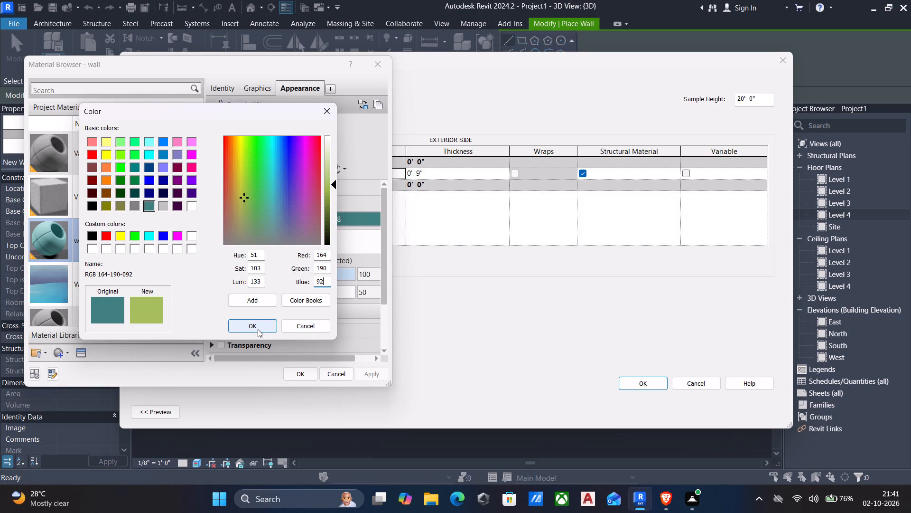
left_click(258, 329)
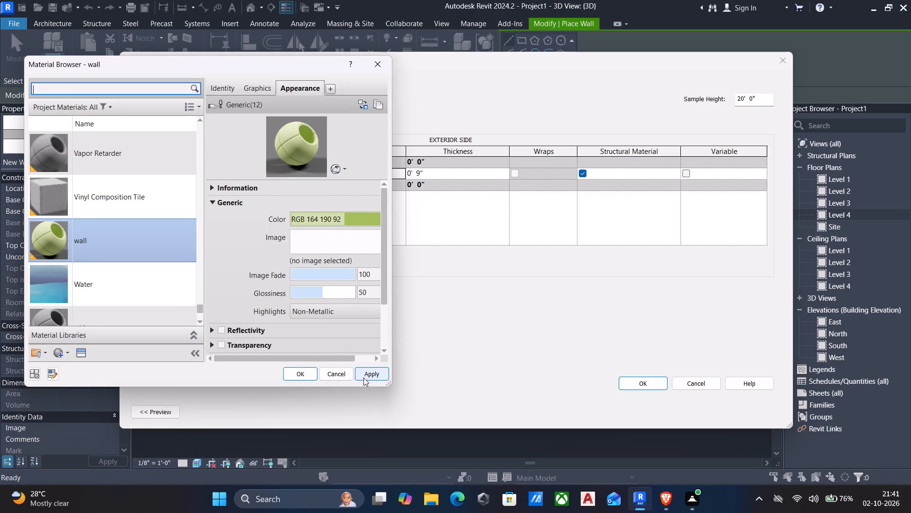
left_click(363, 378)
left_click(312, 372)
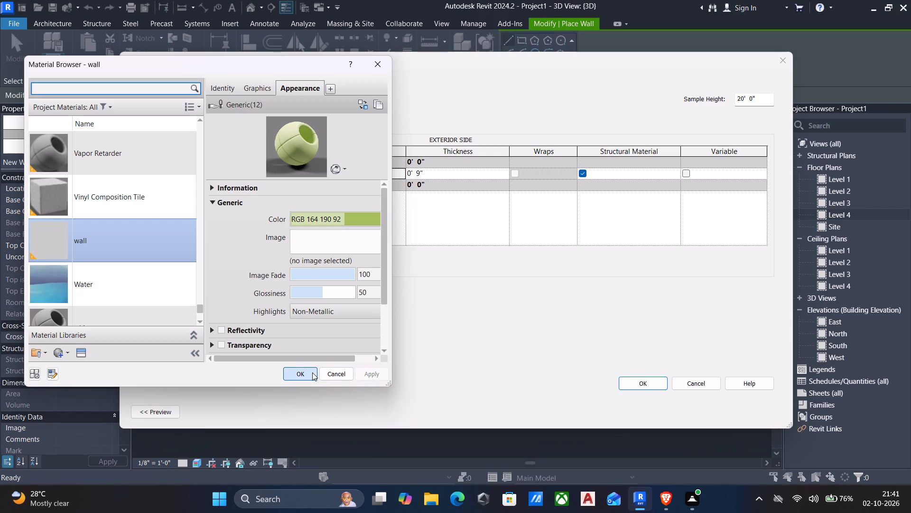
left_click(650, 385)
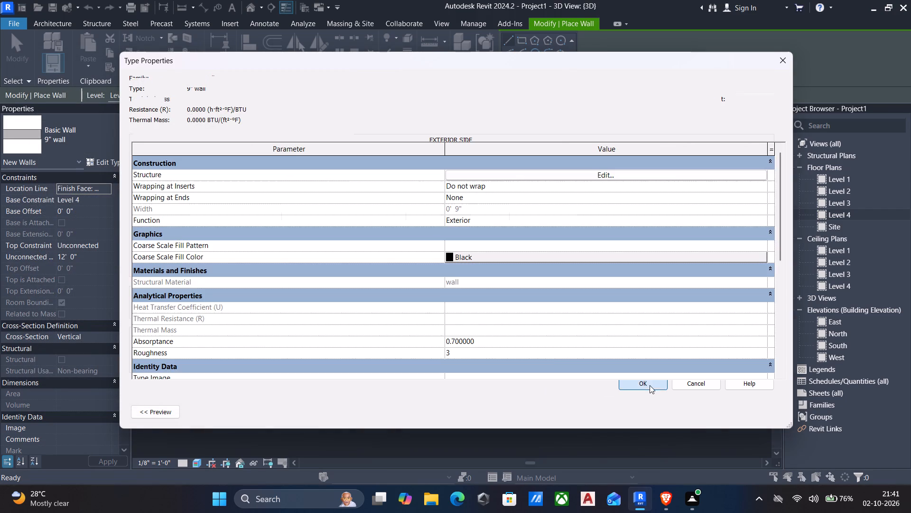
left_click(779, 410)
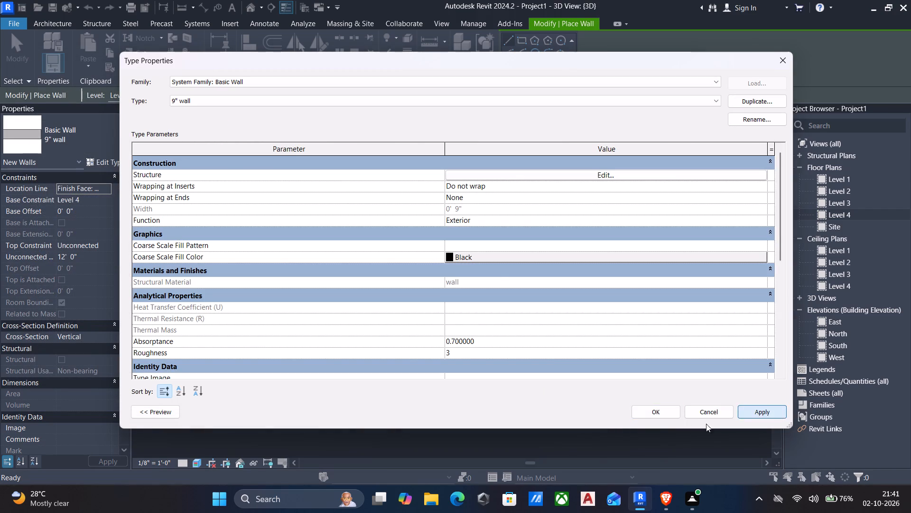
left_click(650, 415)
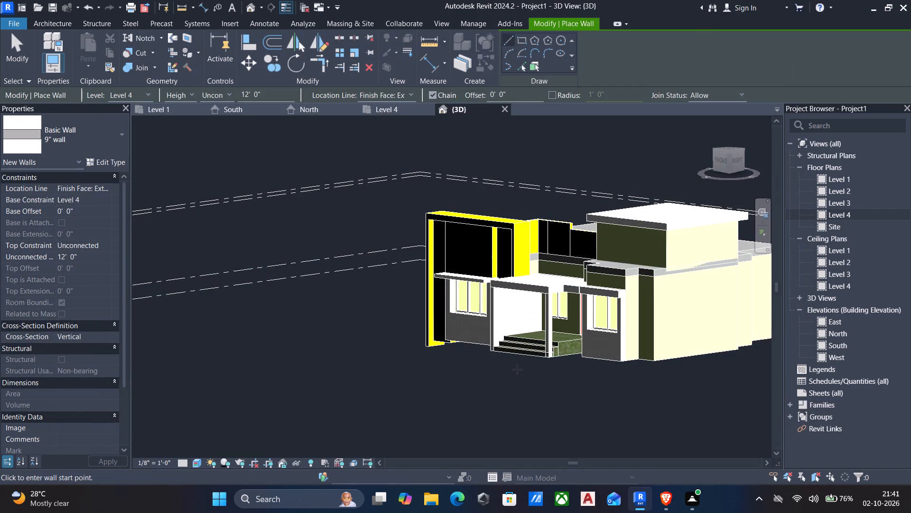
Leave wall placement and examine the recoloured house walls from the front and side in 3D.
middle_click_drag(517, 371, 577, 368, "shift")
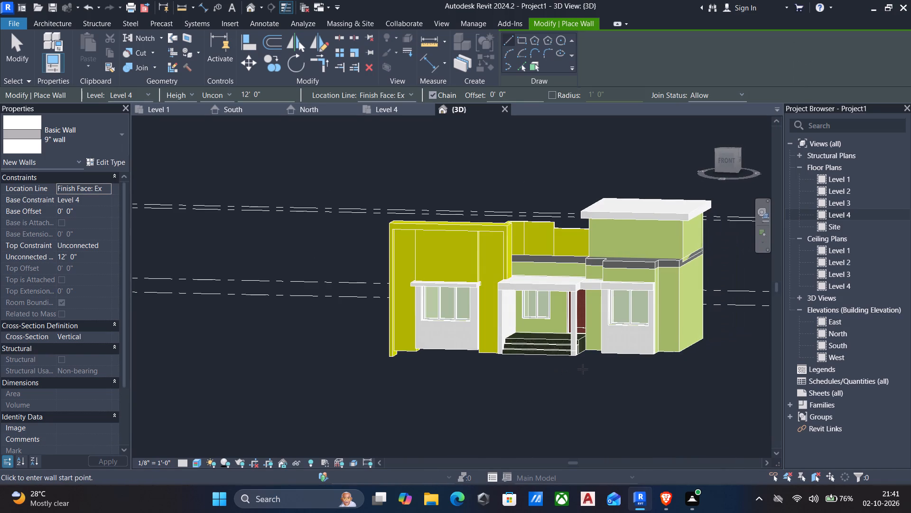
middle_click_drag(584, 370, 626, 348, "shift")
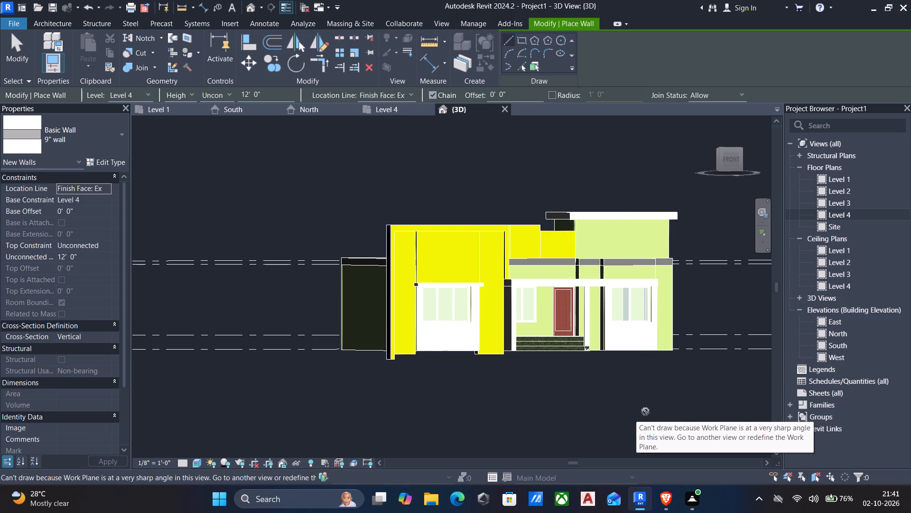
key("Escape")
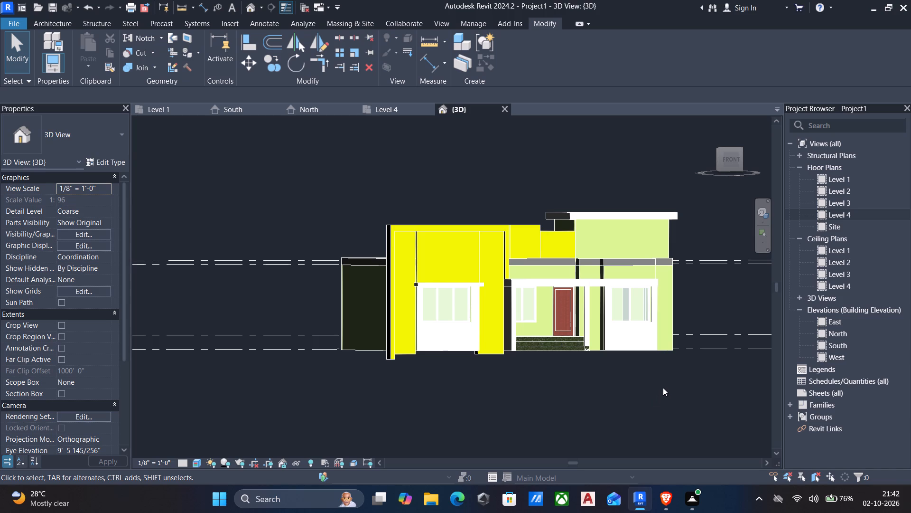
middle_click_drag(659, 390, 526, 409, "shift")
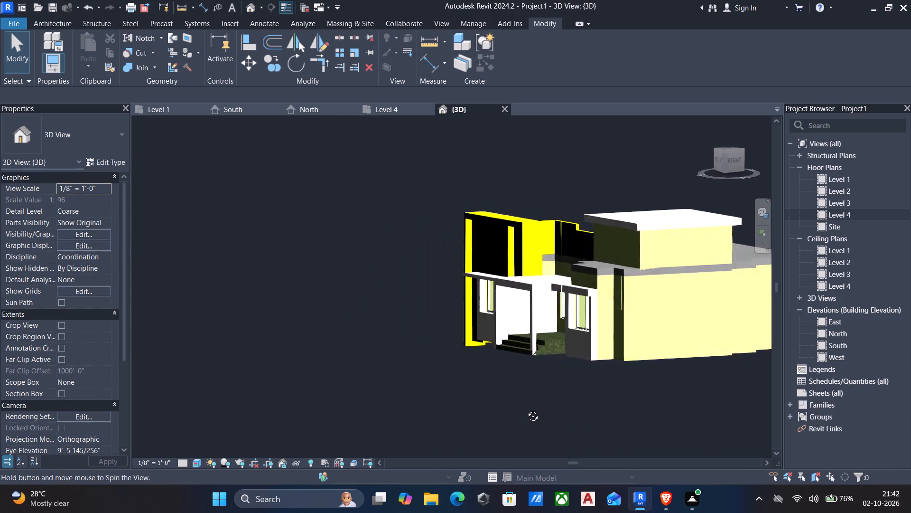
middle_click_drag(526, 409, 551, 414, "shift")
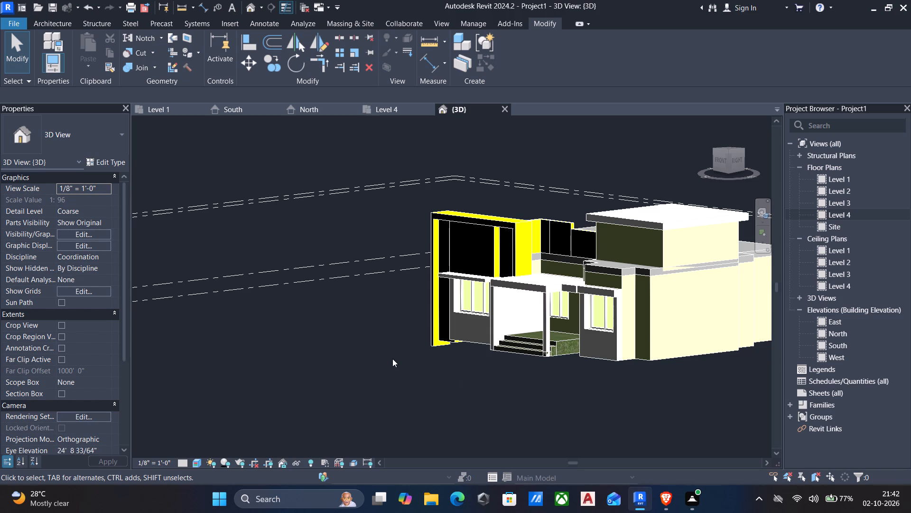
middle_click_drag(388, 362, 442, 374, "shift")
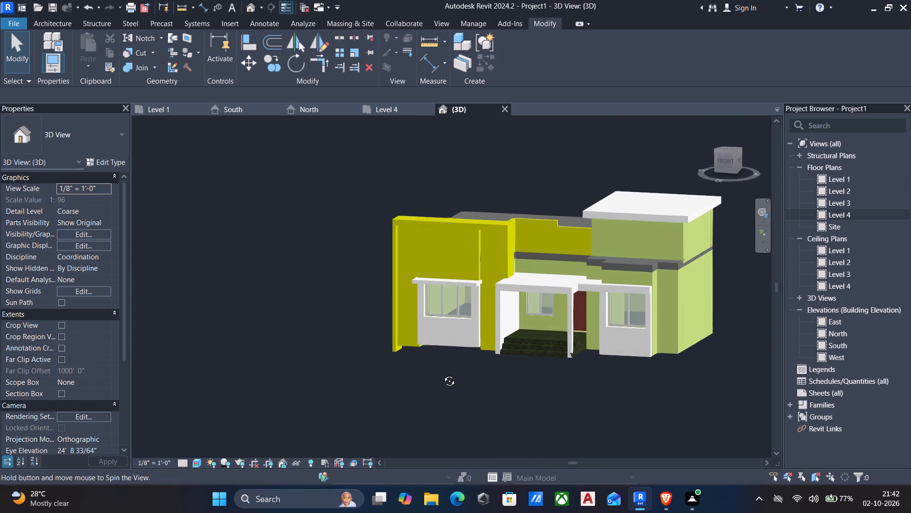
middle_click_drag(442, 374, 410, 383, "shift")
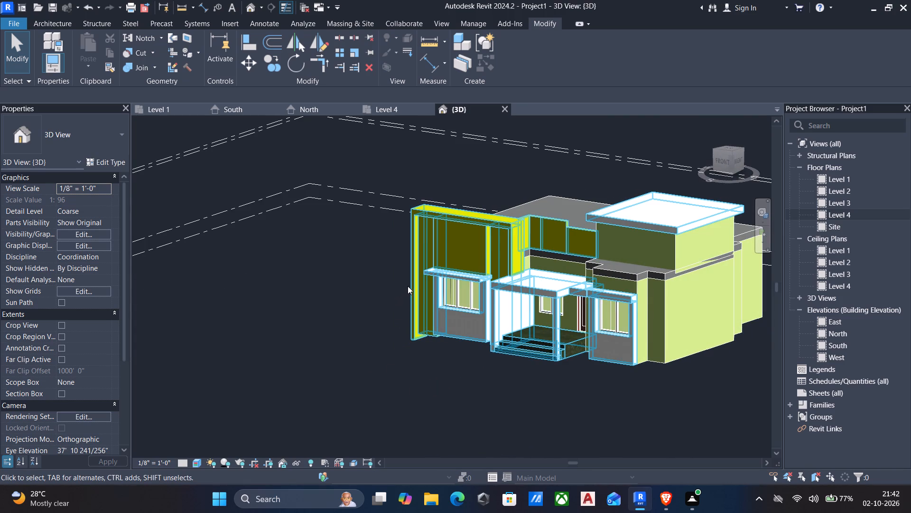
Edit the front facade's generic model in place and open the material assignment for its yellow frame, upper panel and vertical strip extrusions.
left_click(430, 216)
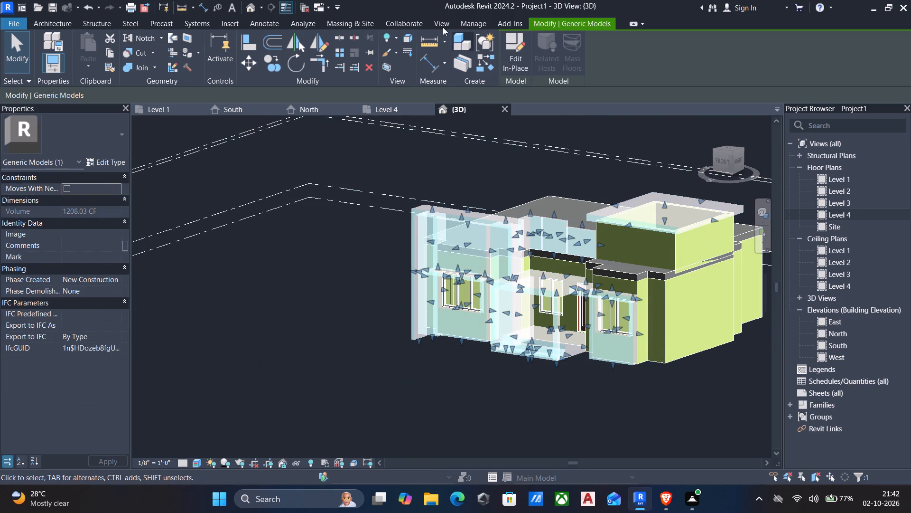
left_click(513, 51)
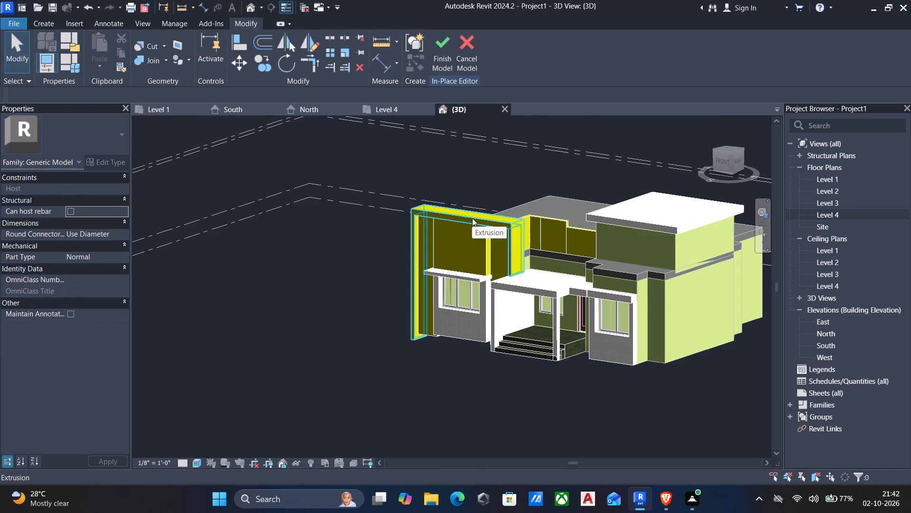
left_click(472, 218)
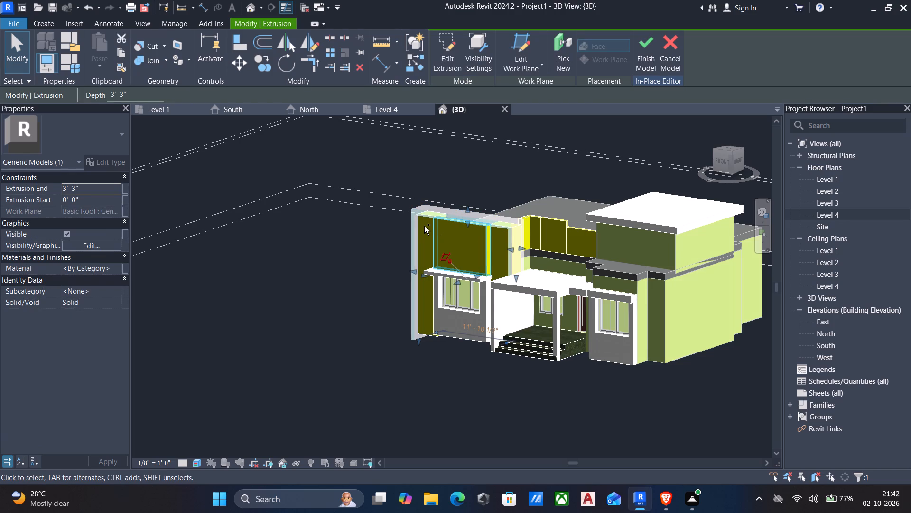
left_click(485, 258, "ctrl")
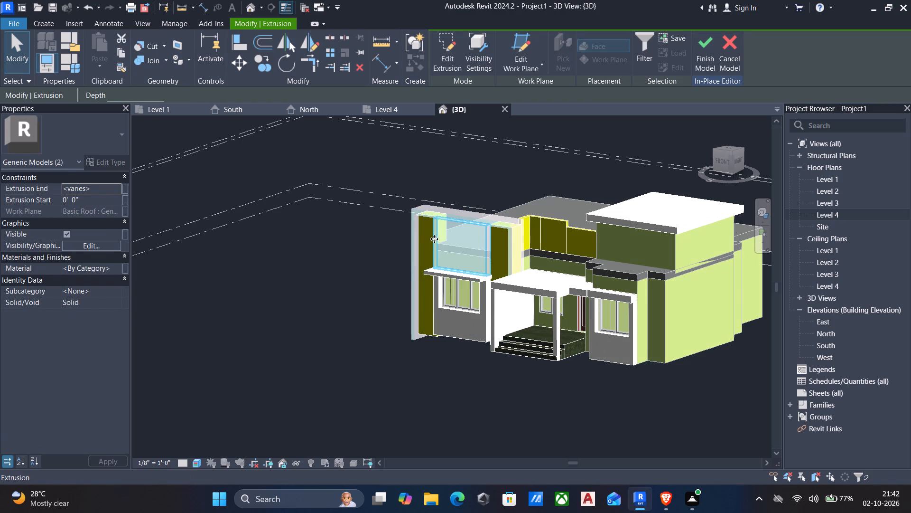
middle_click_drag(424, 246, 451, 255, "shift")
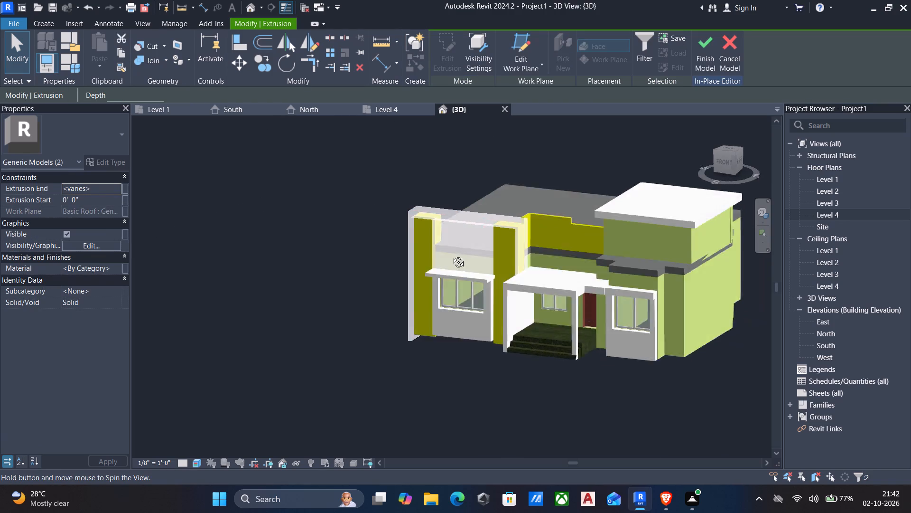
middle_click_drag(451, 255, 494, 259, "shift")
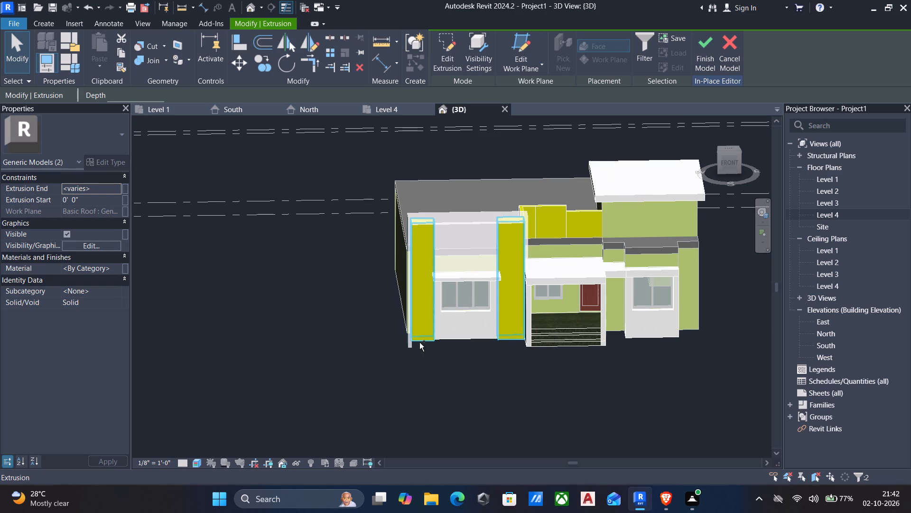
left_click(423, 342, "ctrl")
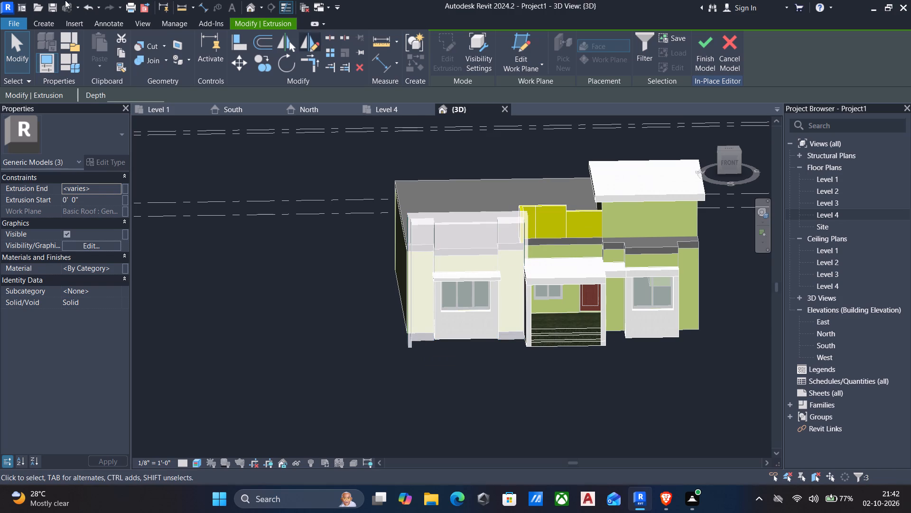
left_click(118, 268)
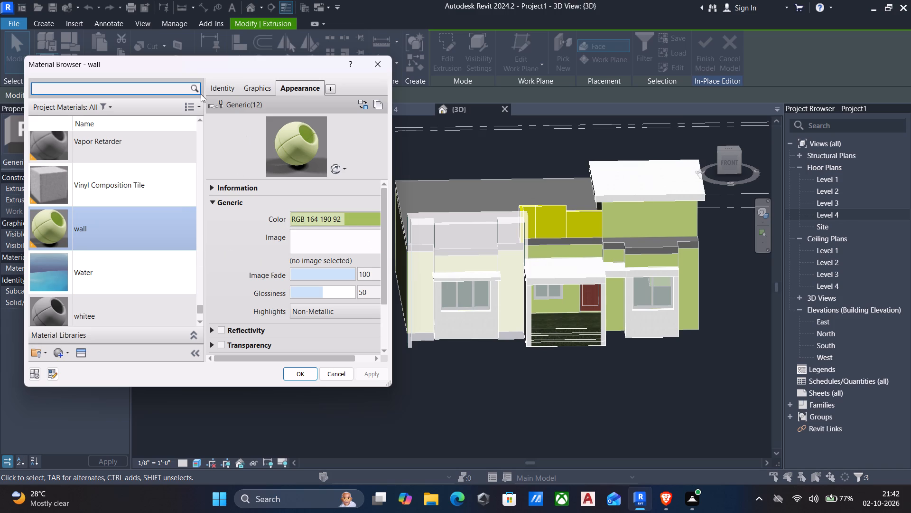
Create a new material named "wallll" and apply it.
left_click(57, 354)
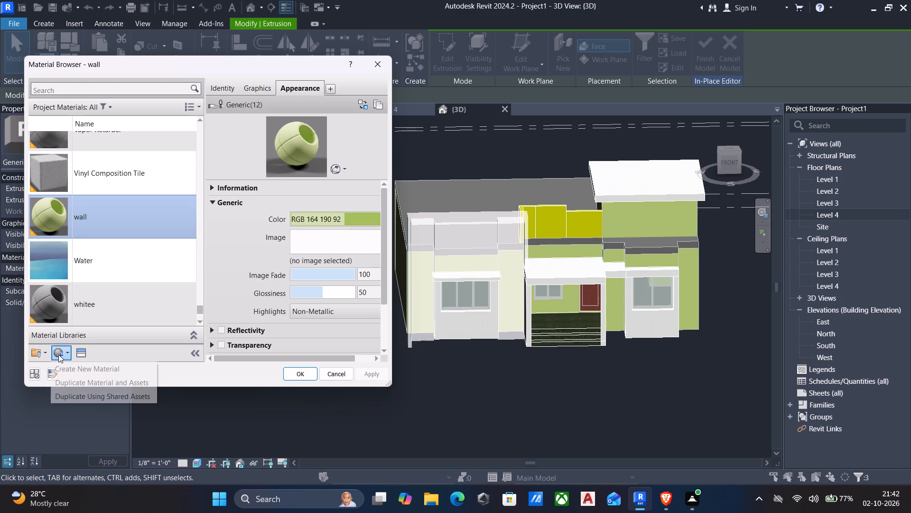
left_click(85, 368)
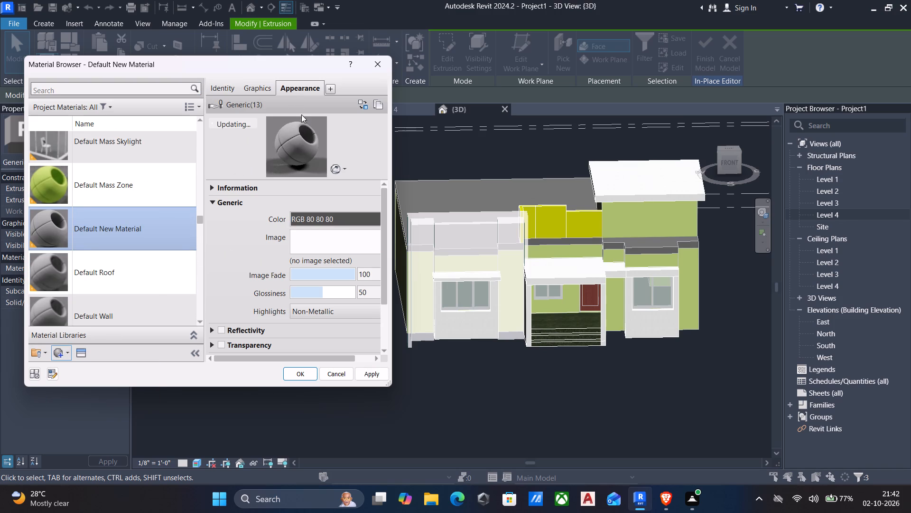
left_click(219, 91)
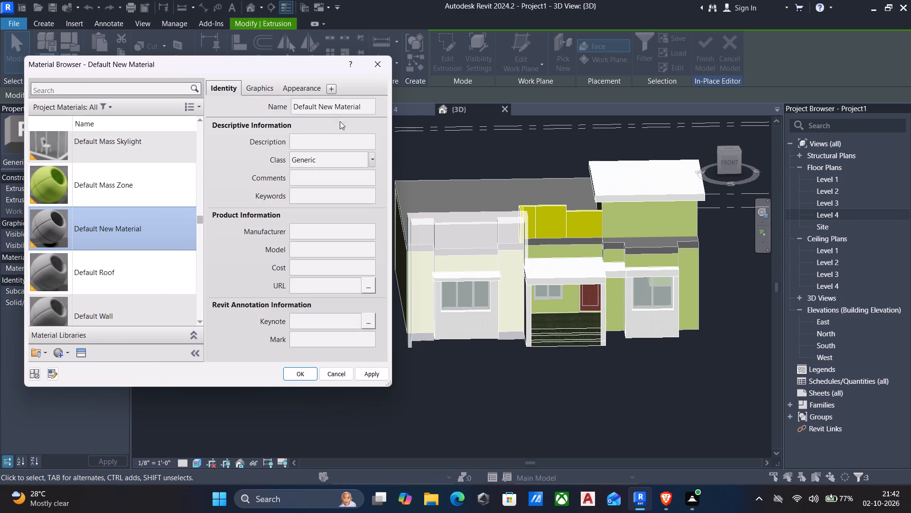
left_click(369, 113)
type("wallll")
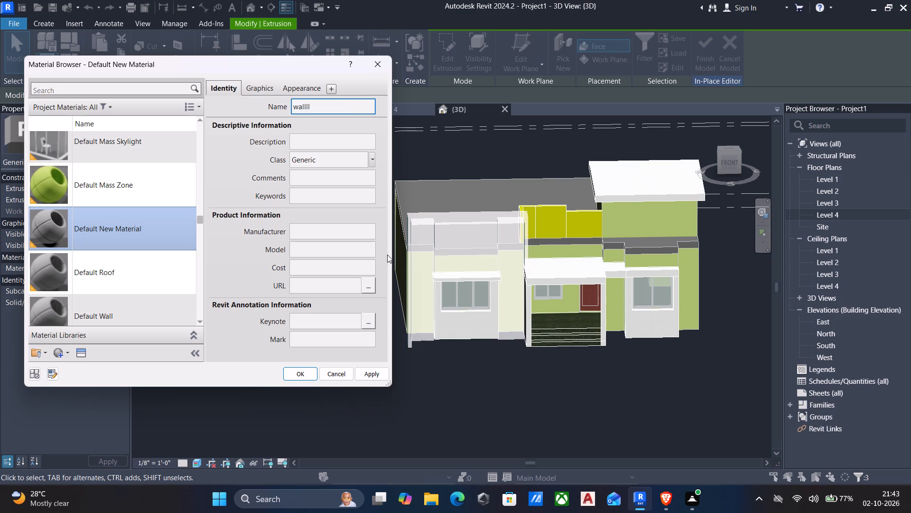
left_click(361, 372)
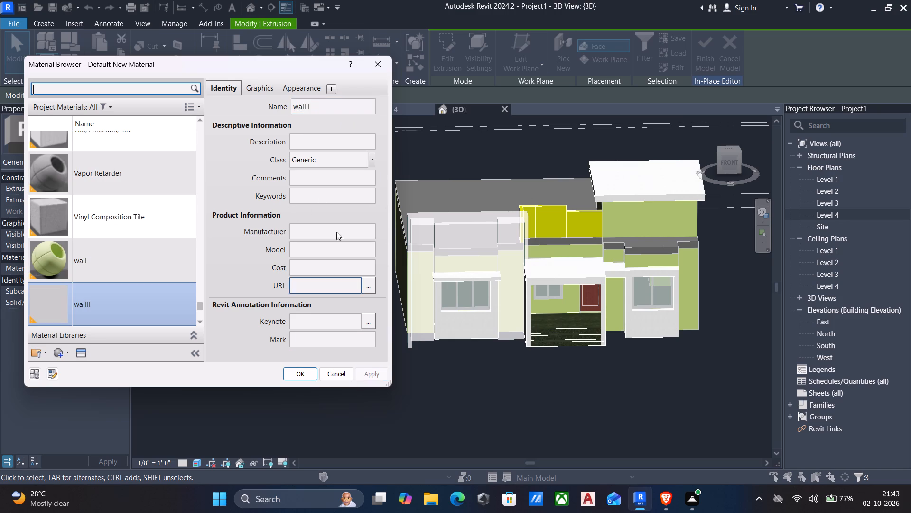
Give the "wallll" material the appearance image "warm ivory colour.jpeg", accept it for the selected facade extrusions and finish the in-place model.
left_click(303, 85)
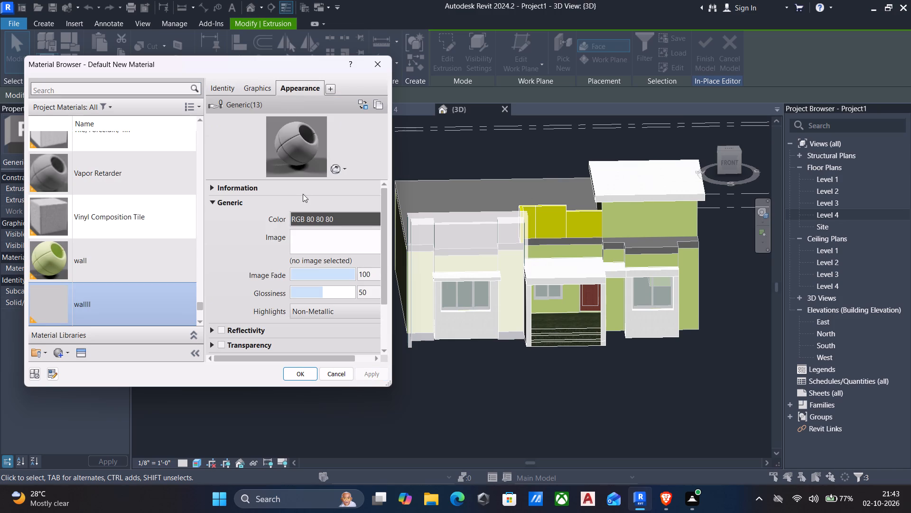
left_click(312, 235)
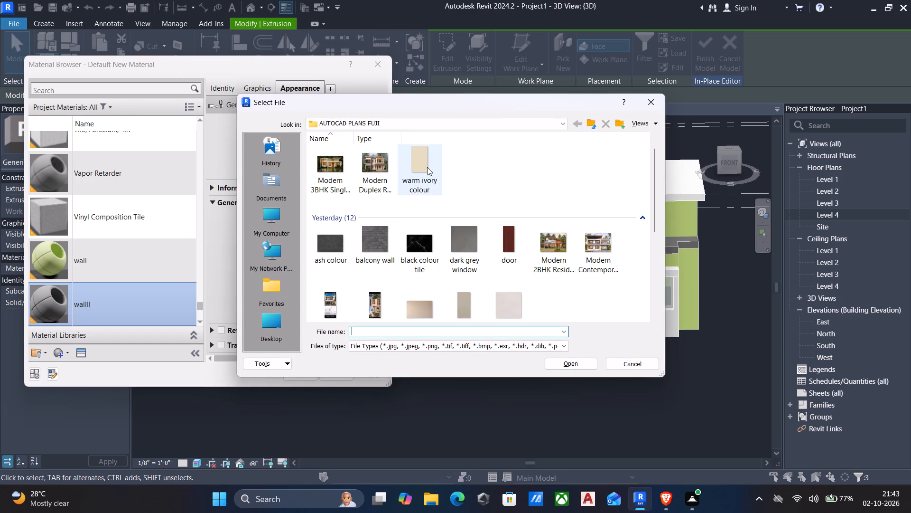
left_click(422, 165)
left_click(562, 363)
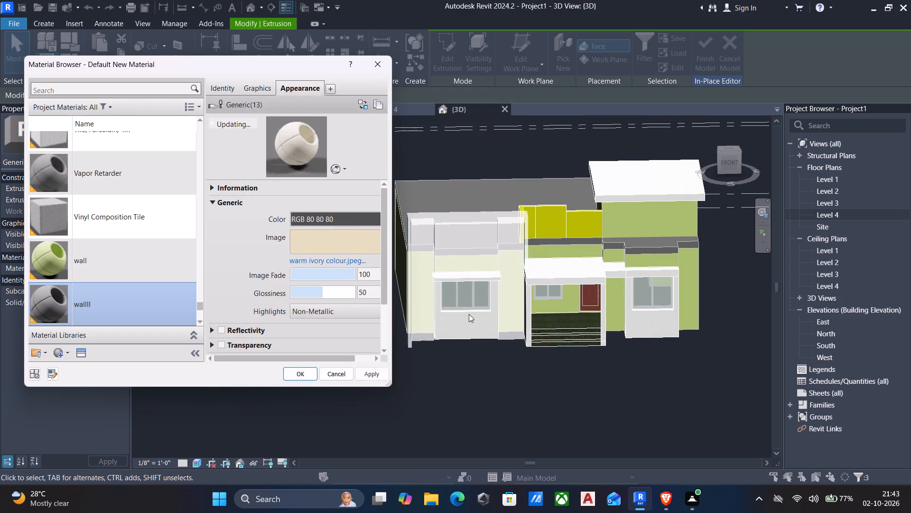
left_click(375, 373)
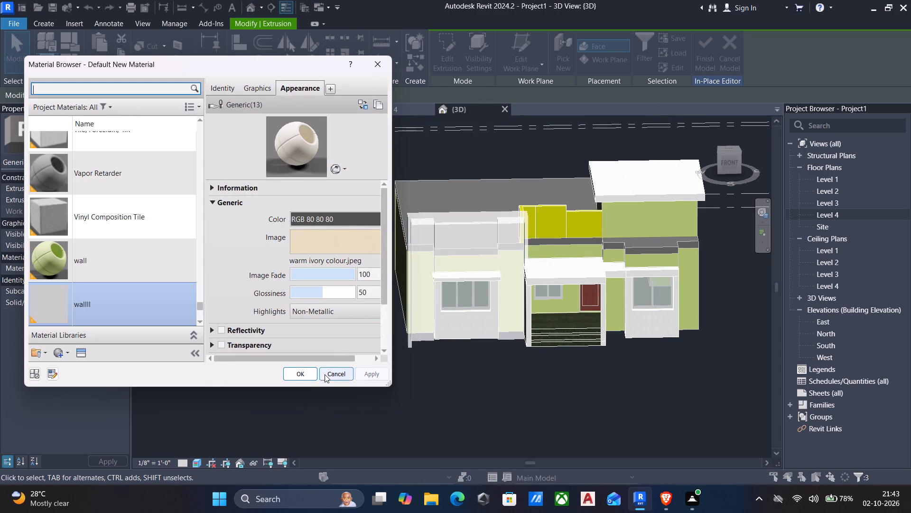
left_click(301, 373)
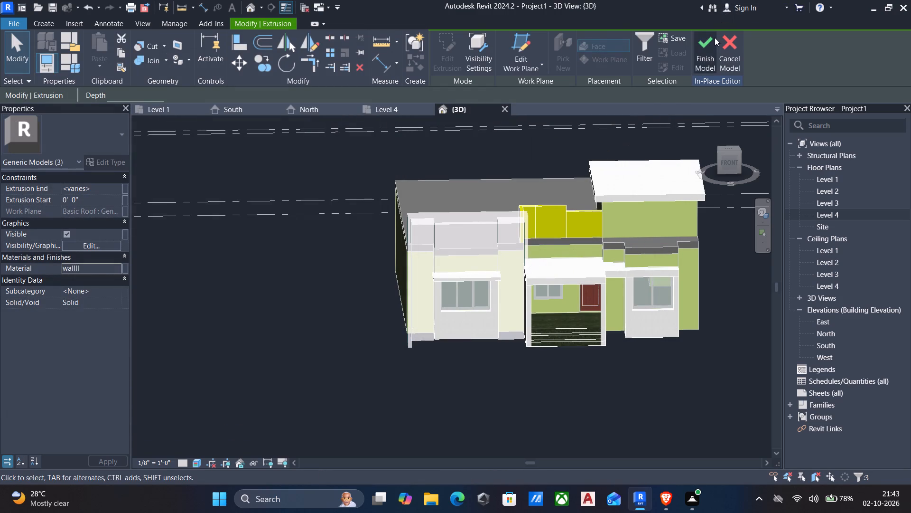
left_click(714, 45)
Edit the generic model in place and create a material named "wood" for the lower yellow rooftop panel beside the raised green block.
middle_click_drag(505, 301, 483, 305, "shift")
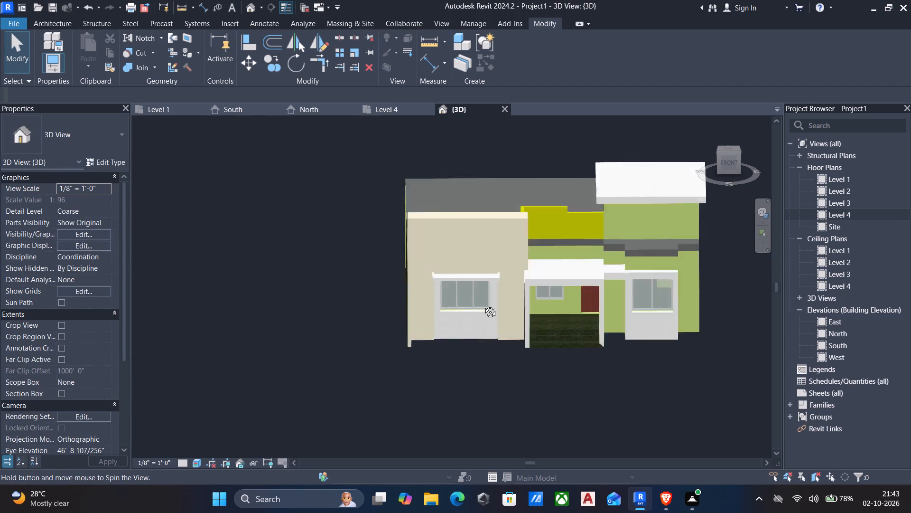
middle_click_drag(483, 305, 483, 282, "shift")
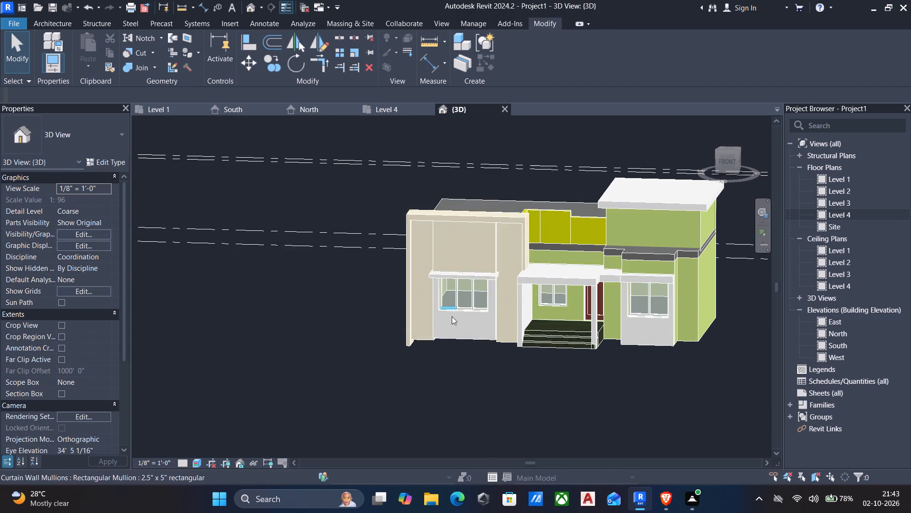
middle_click_drag(439, 338, 468, 331, "shift")
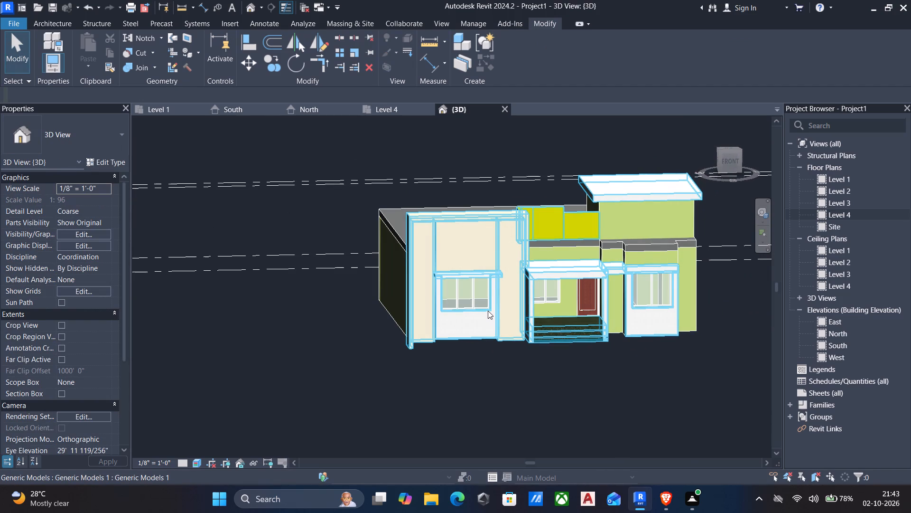
left_click(577, 216)
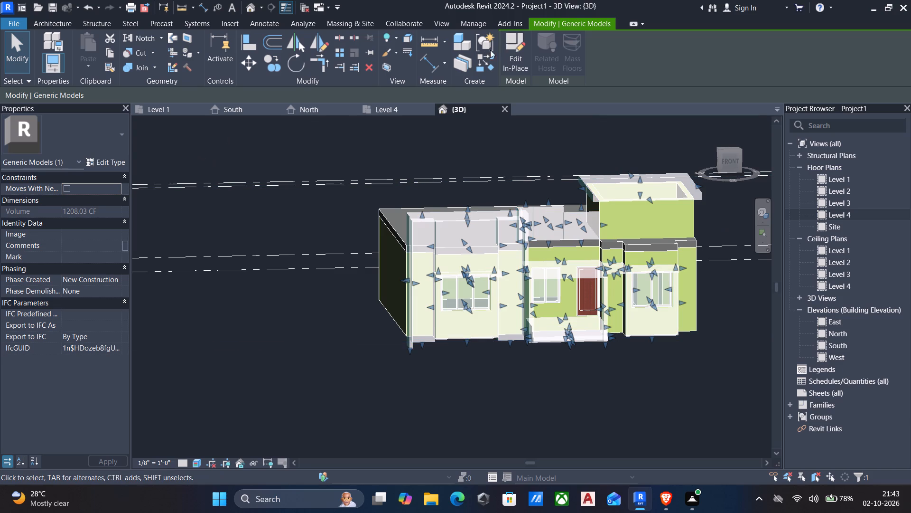
left_click(510, 44)
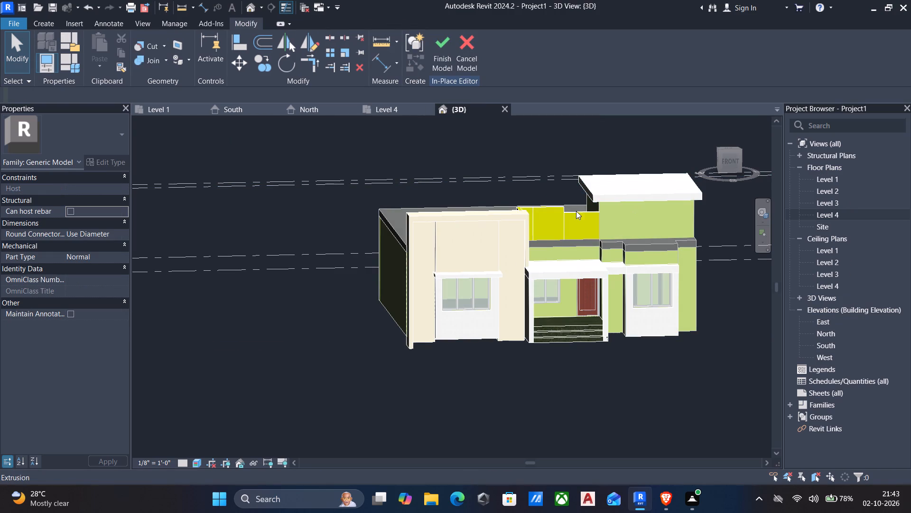
left_click(572, 215)
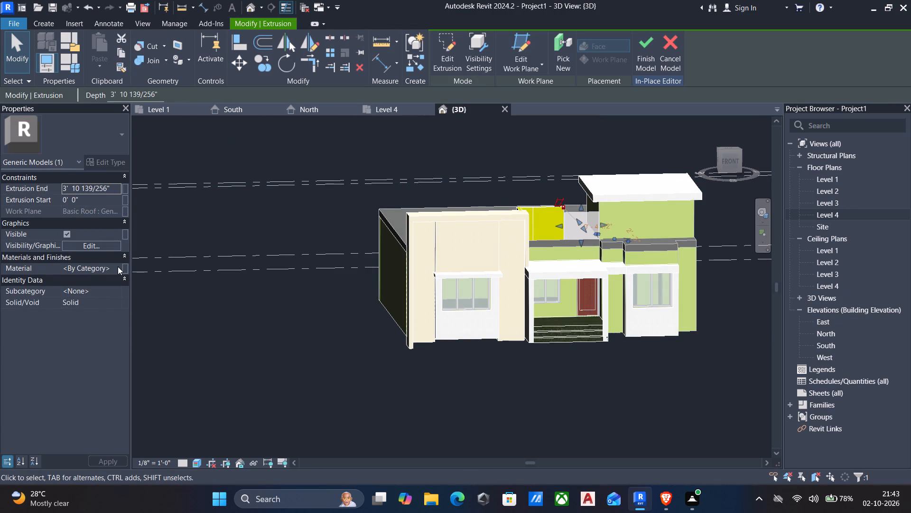
left_click(118, 266)
left_click(56, 355)
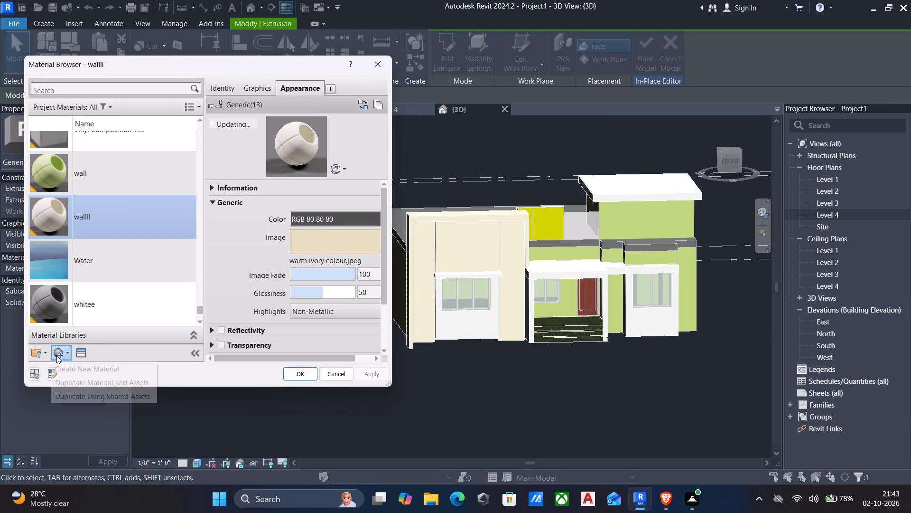
left_click(84, 363)
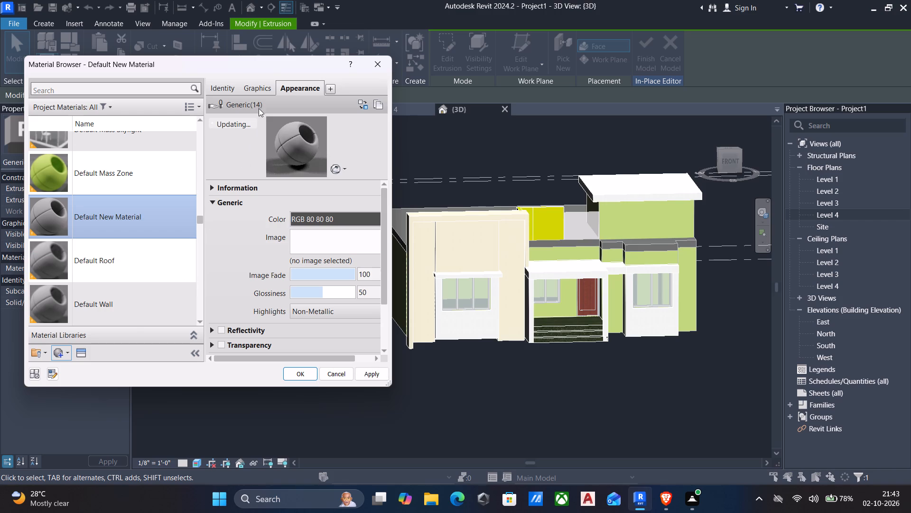
left_click(213, 85)
left_click(370, 110)
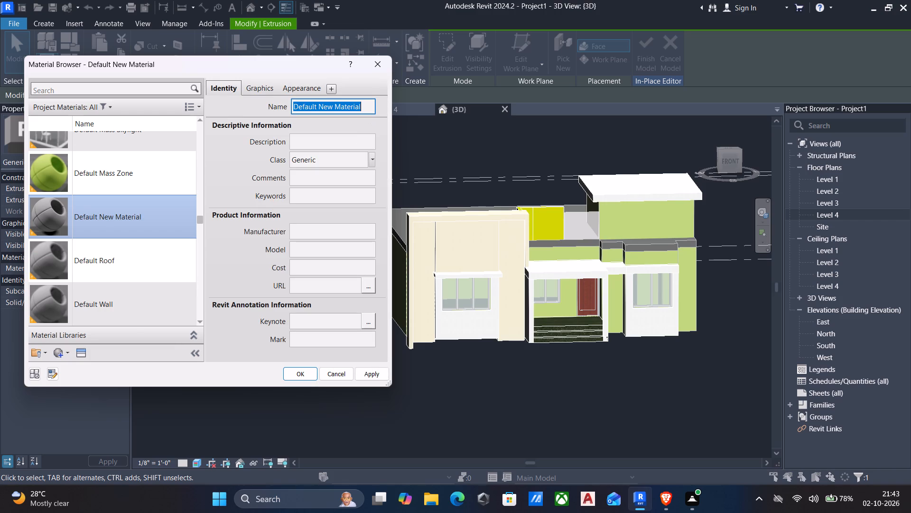
type("woo")
key("d")
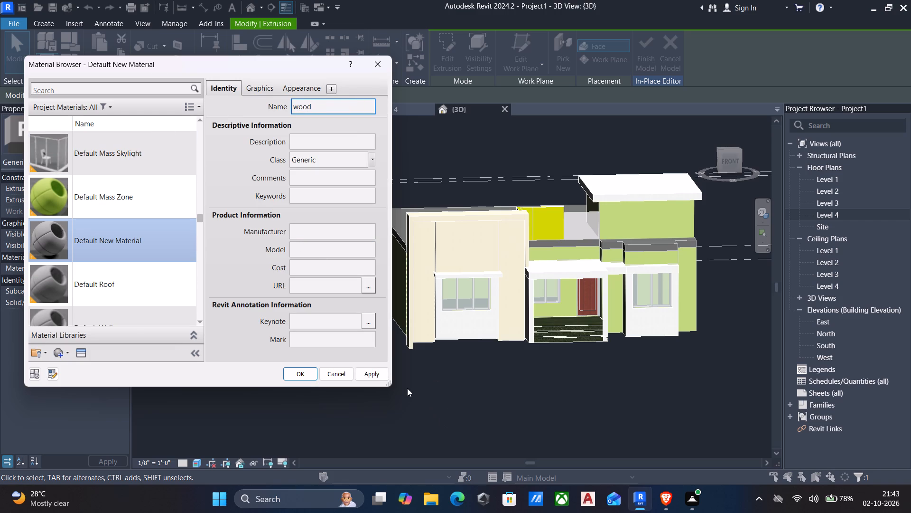
left_click(369, 373)
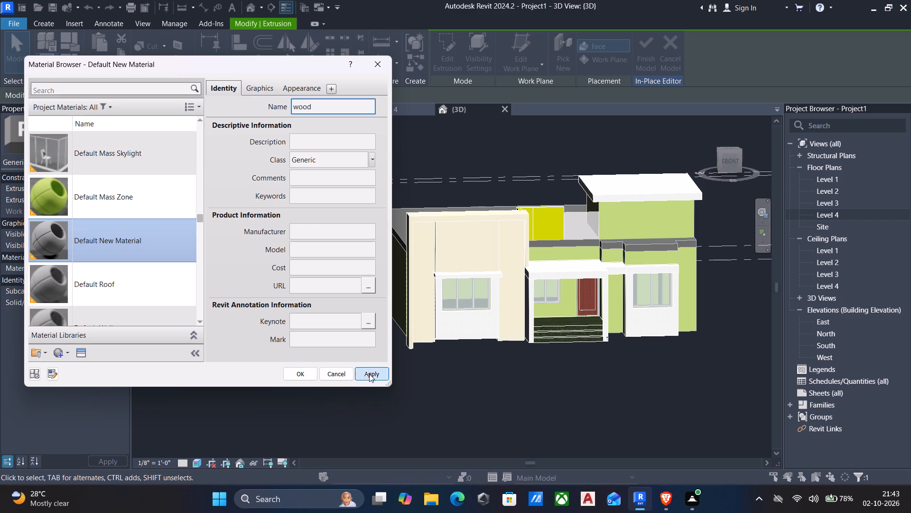
Load "texture.jpeg" as the "wood" material's appearance image.
left_click(303, 87)
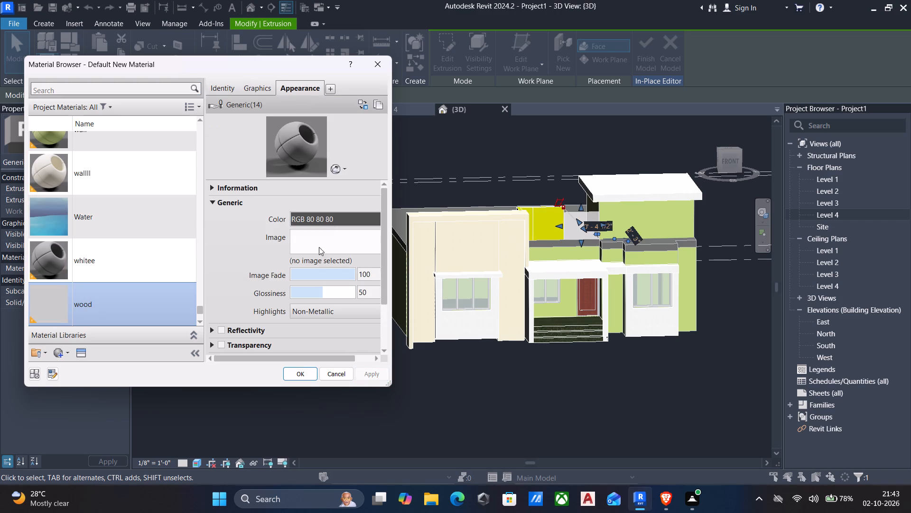
left_click(330, 245)
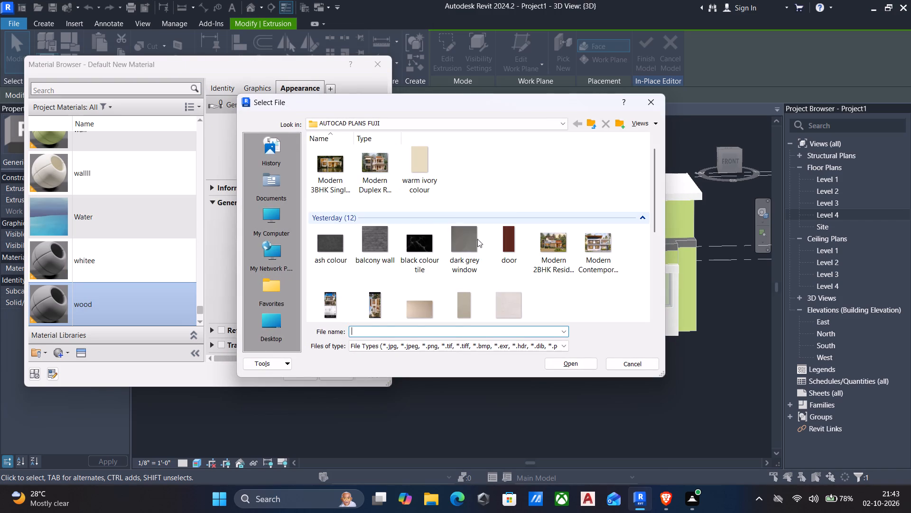
scroll(419, 292, "down", 1)
left_click(586, 294)
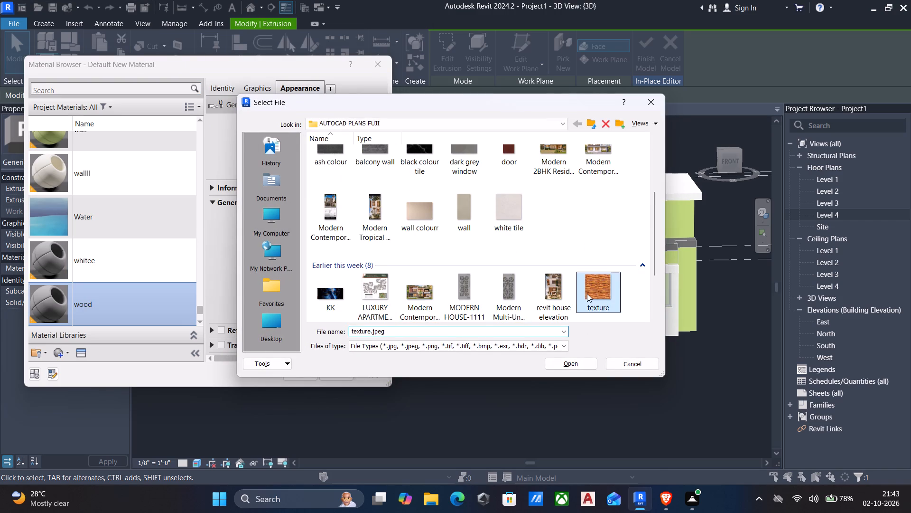
left_click(579, 360)
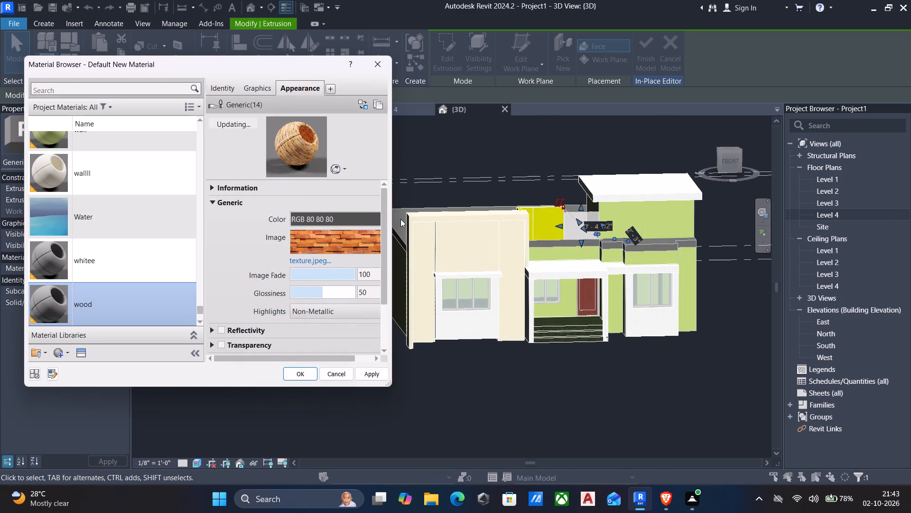
Set the wood texture's sample size to 5' wide and high, accept the material for the panel and finish the in-place model.
left_click(356, 248)
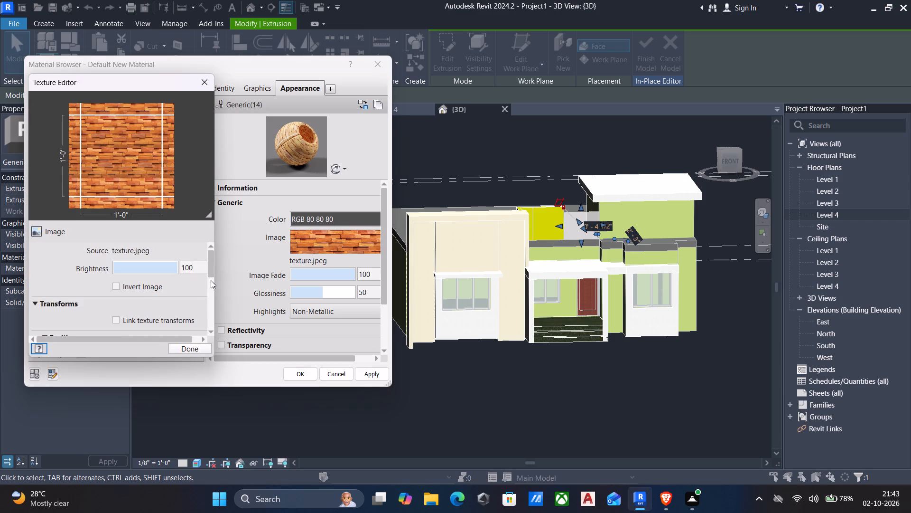
left_click_drag(211, 279, 210, 317)
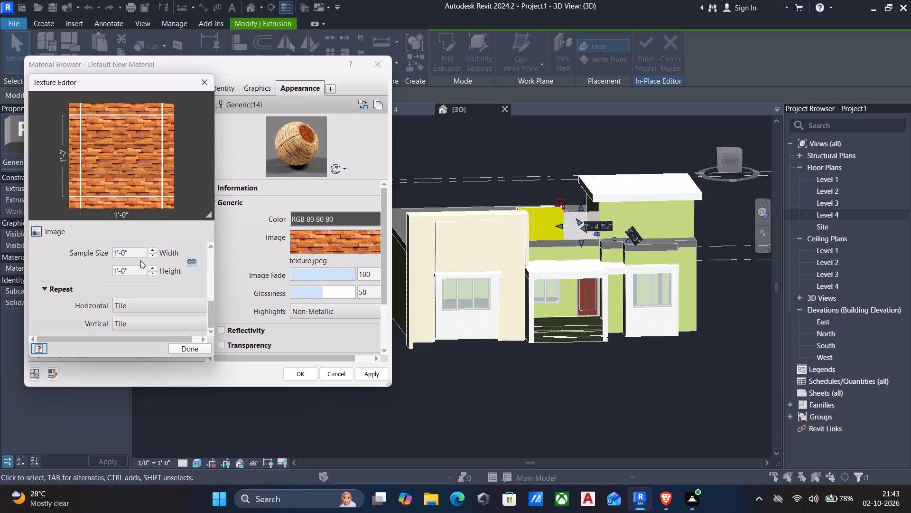
left_click(141, 261)
left_click(141, 259)
left_click(140, 249)
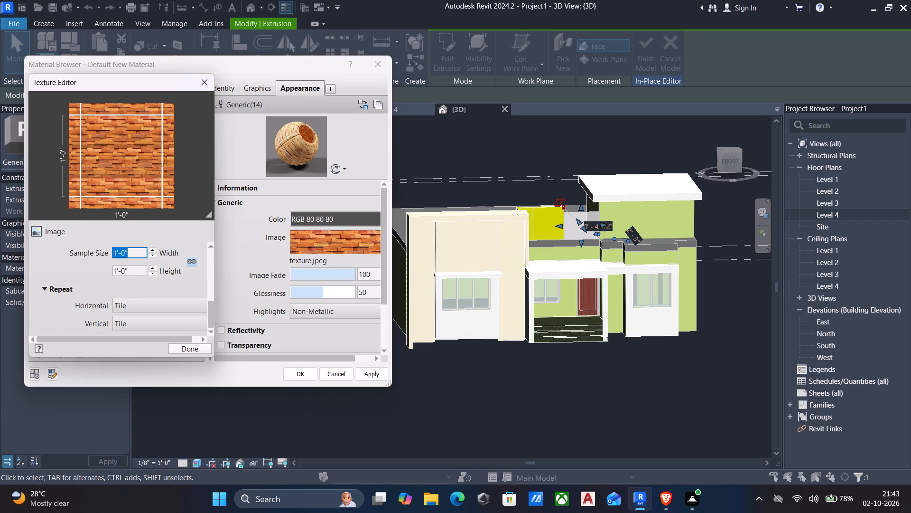
key("5")
key("apostrophe")
key("Return")
left_click(193, 347)
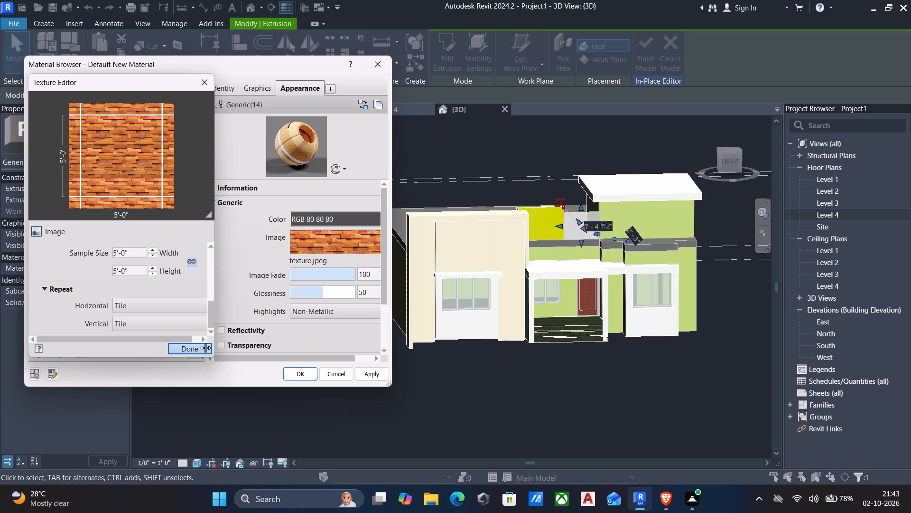
left_click(364, 377)
left_click(290, 380)
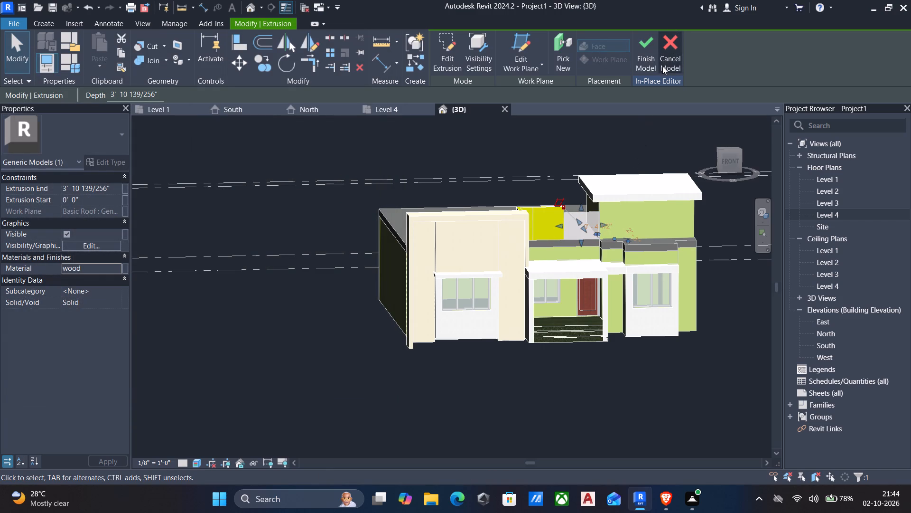
left_click(654, 49)
Edit the generic model in place and open the material assignment of the remaining yellow panel above the porch, beside the wood-textured one.
scroll(579, 218, "up", 5)
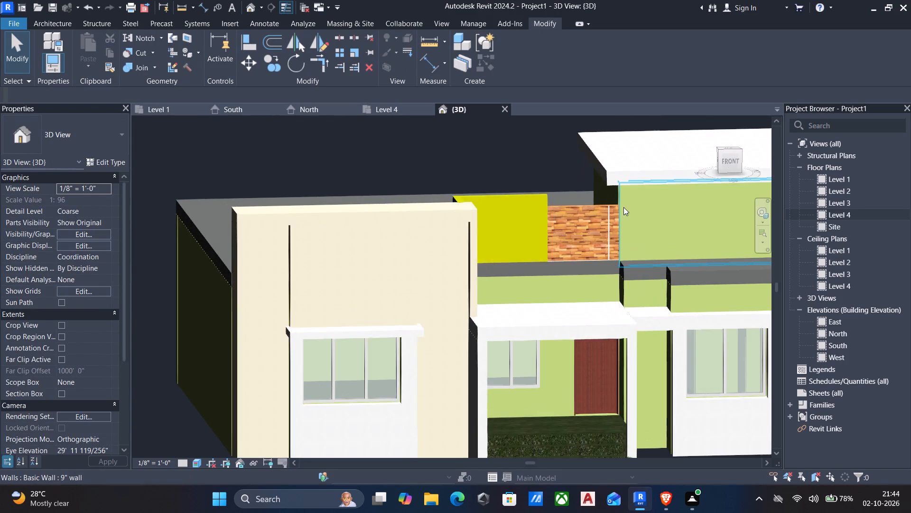
scroll(503, 208, "down", 4)
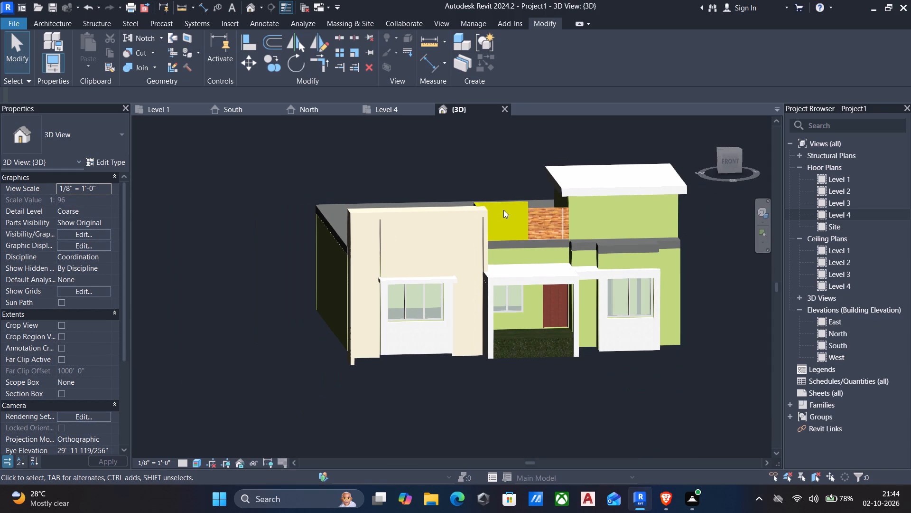
scroll(503, 214, "down", 3)
left_click(508, 213)
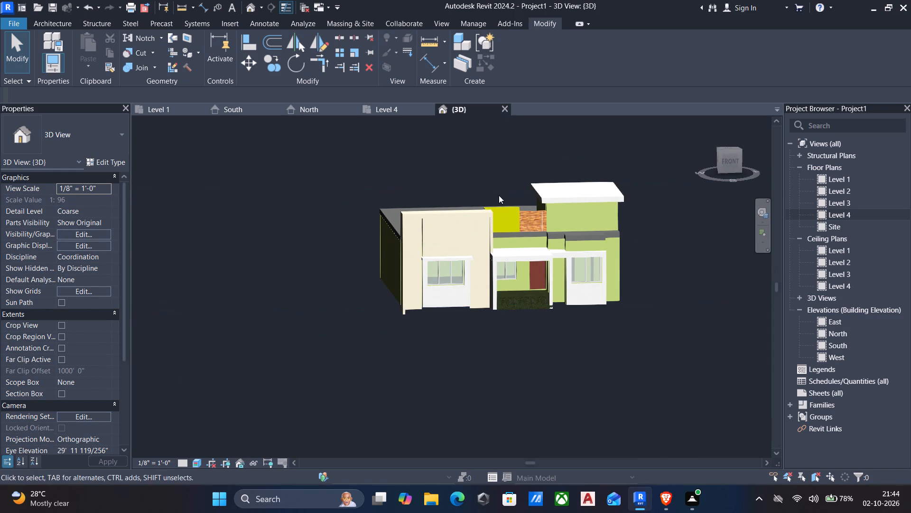
left_click(505, 209)
left_click(518, 57)
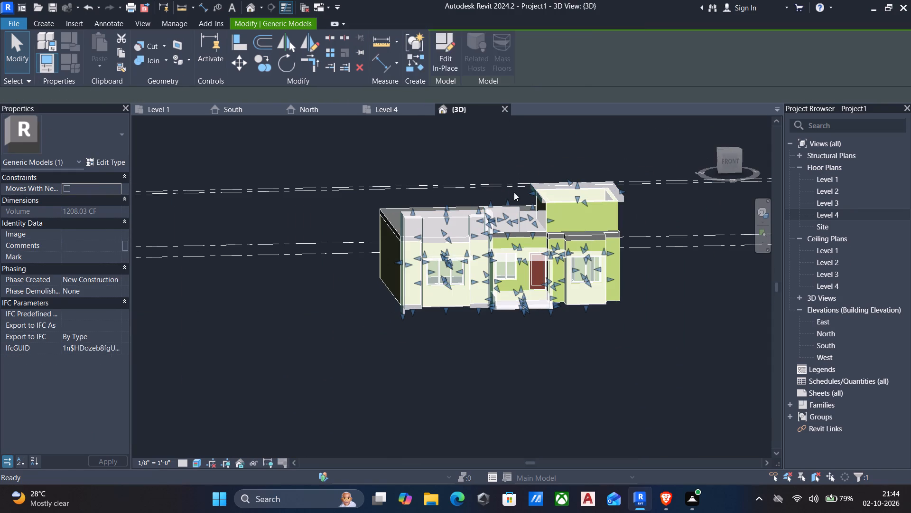
left_click(509, 212)
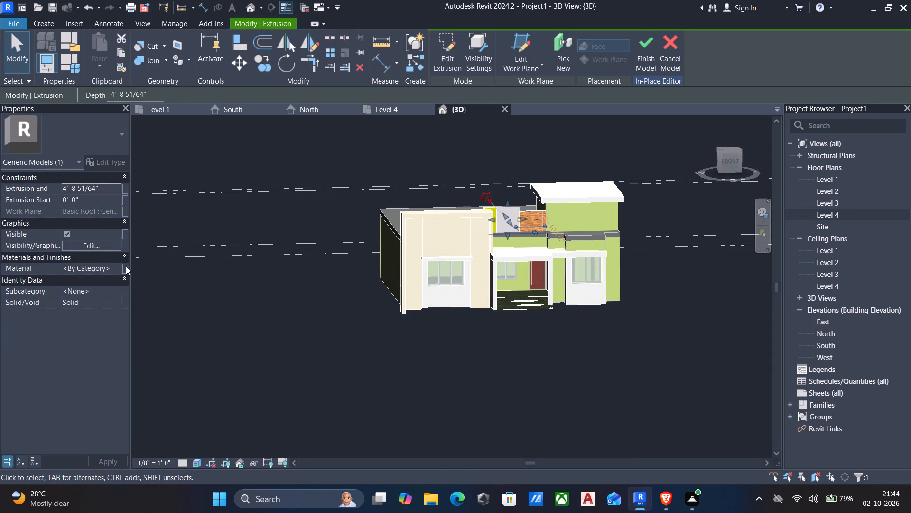
left_click(118, 269)
Search the project materials for "oli", look through the list and close the material browser.
left_click(160, 92)
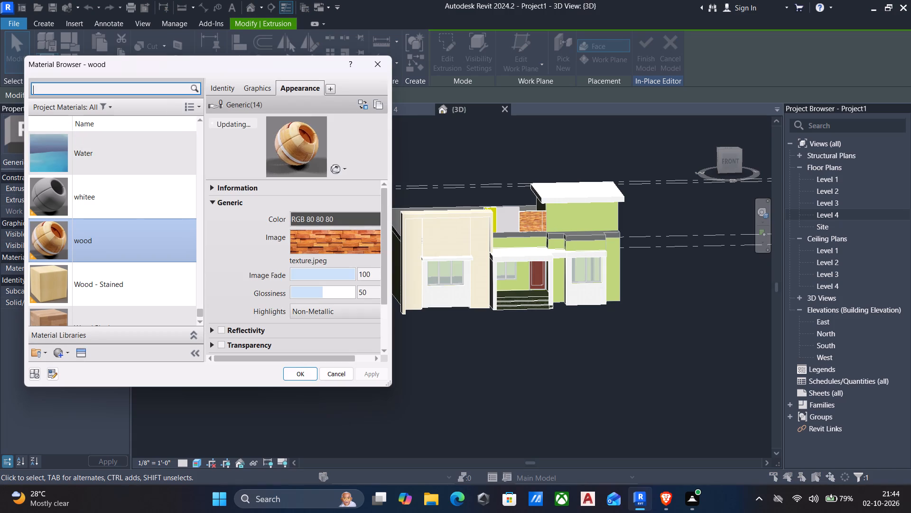
key("o")
type("li")
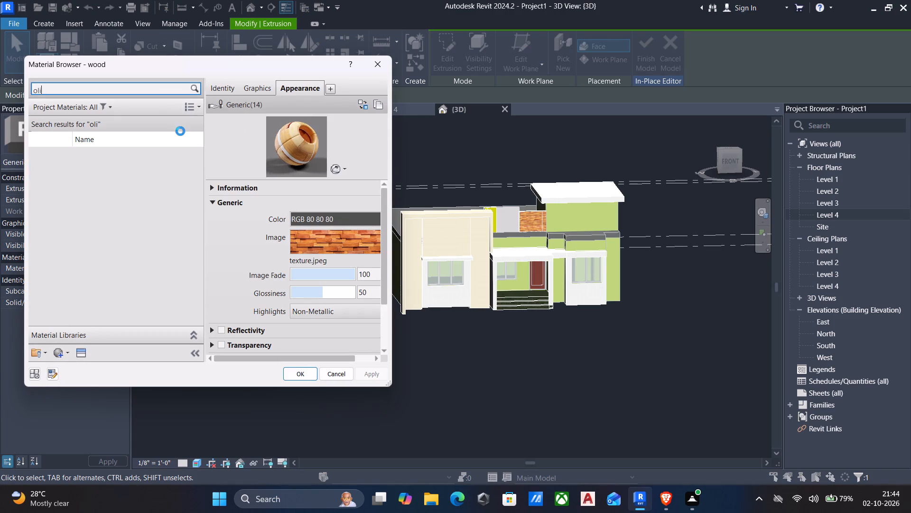
scroll(130, 203, "down", 4)
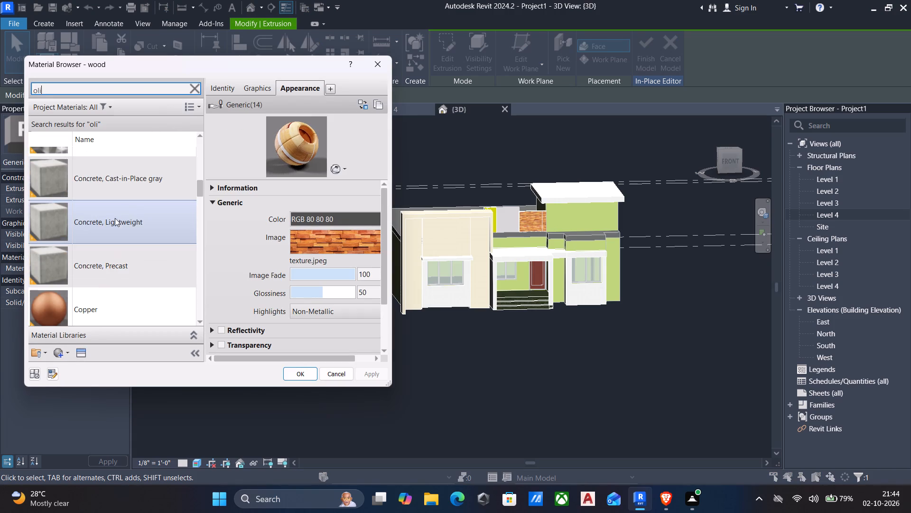
scroll(112, 220, "down", 4)
scroll(96, 187, "up", 3)
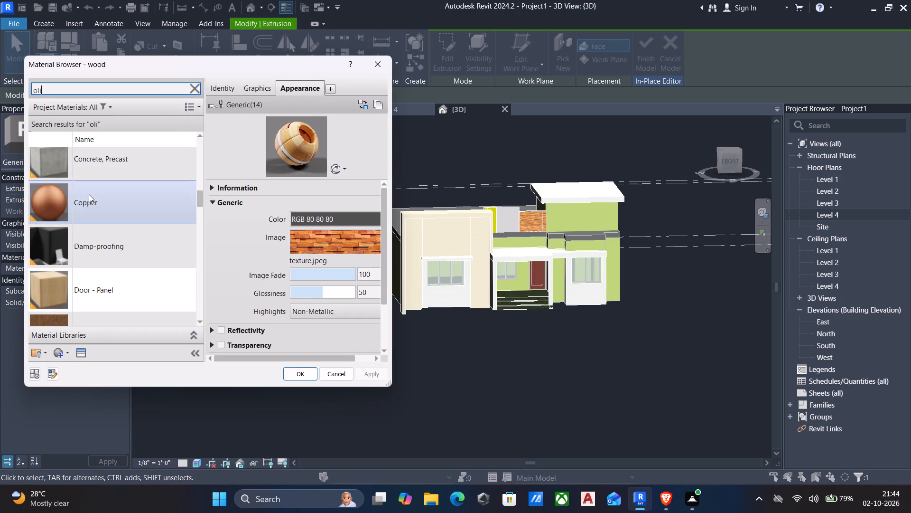
scroll(89, 194, "up", 4)
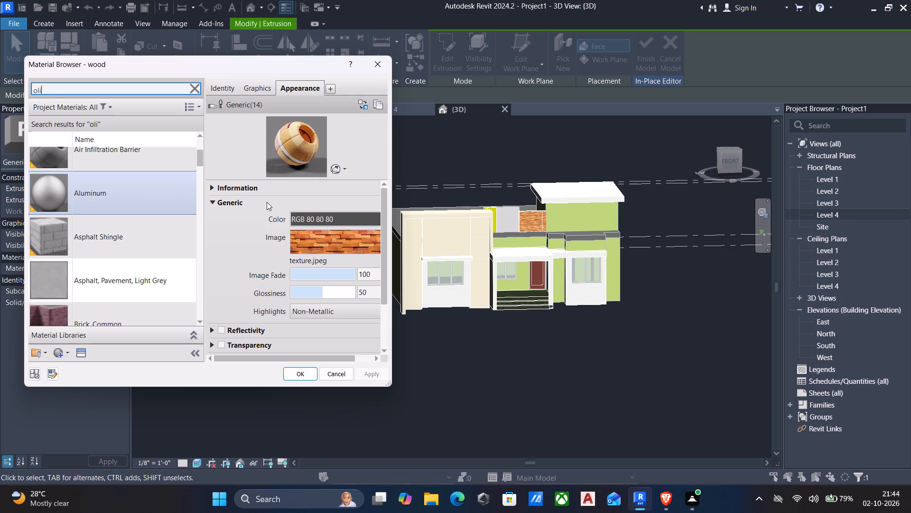
scroll(127, 207, "down", 10)
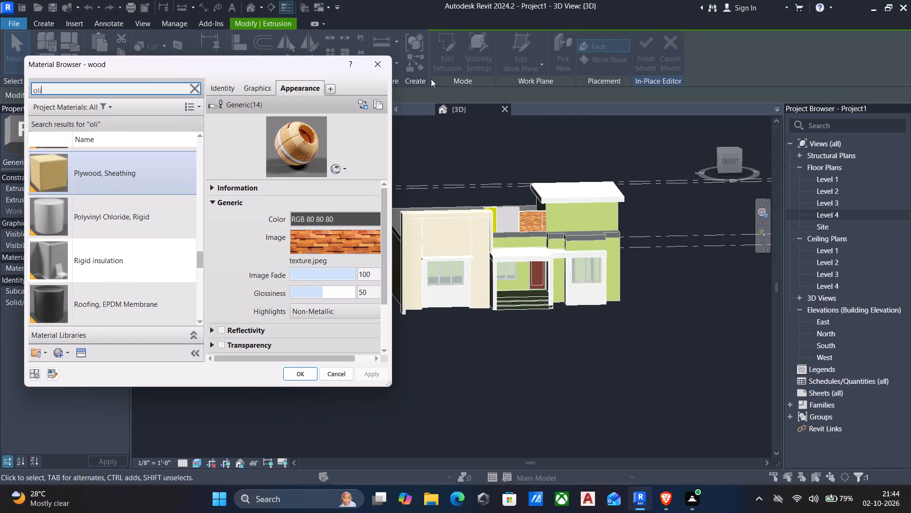
left_click(387, 60)
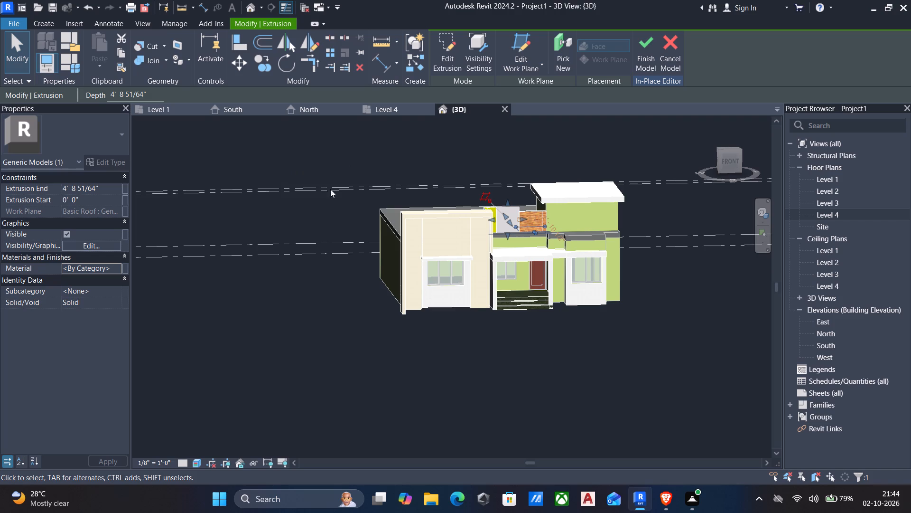
Reopen the material assignment of the panel above the porch and create a new material named "olivee".
scroll(353, 190, "up", 2)
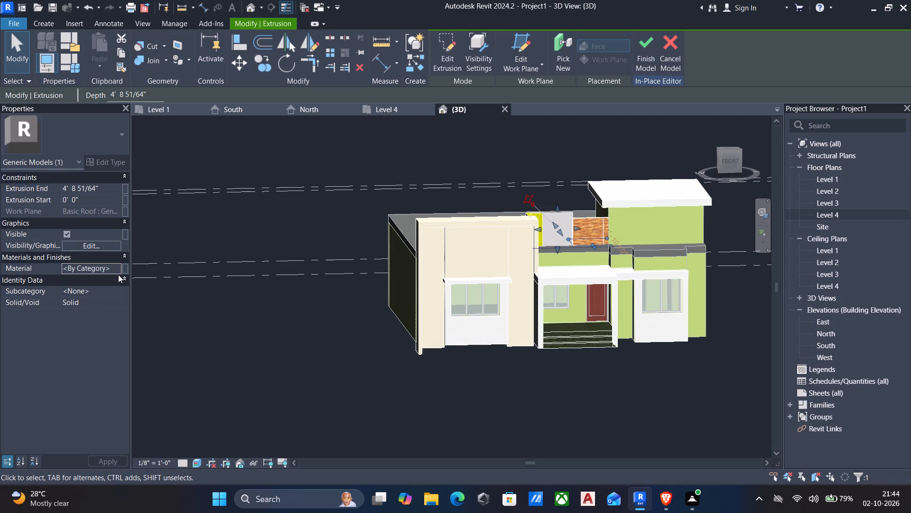
left_click(118, 269)
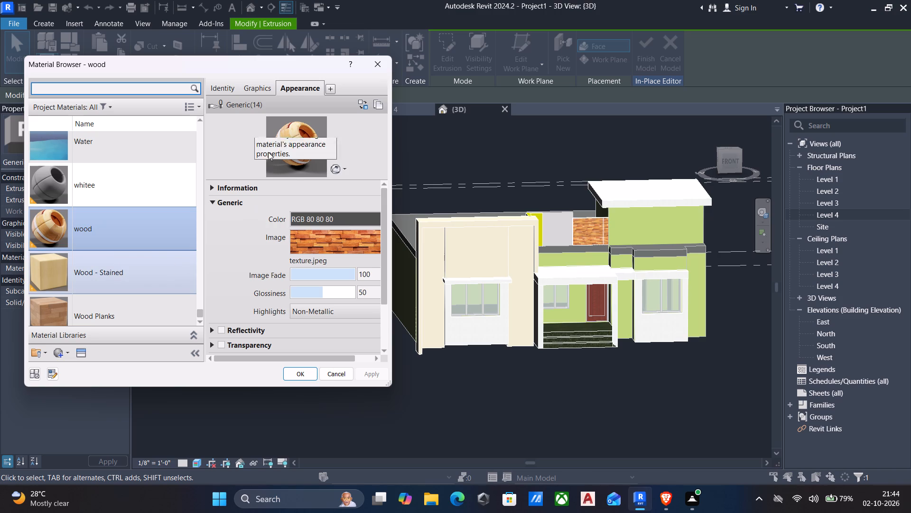
scroll(103, 203, "up", 9)
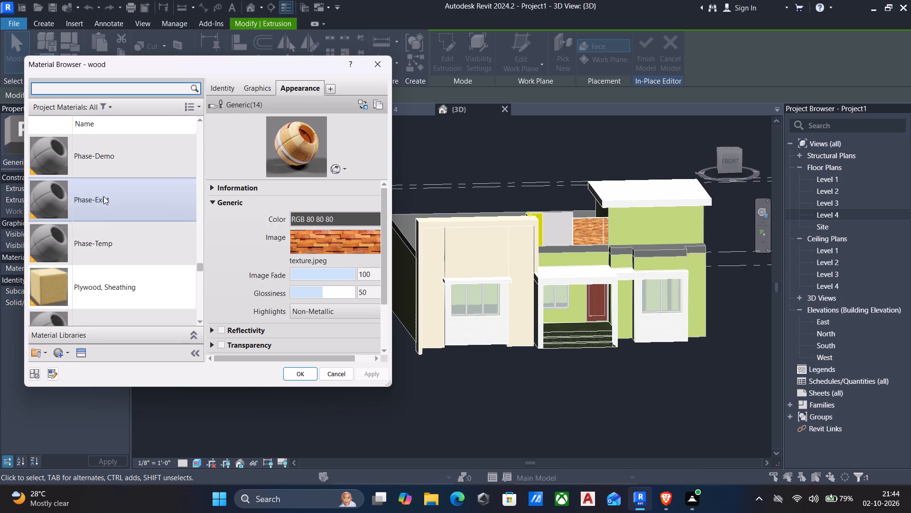
scroll(107, 191, "up", 5)
left_click(211, 86)
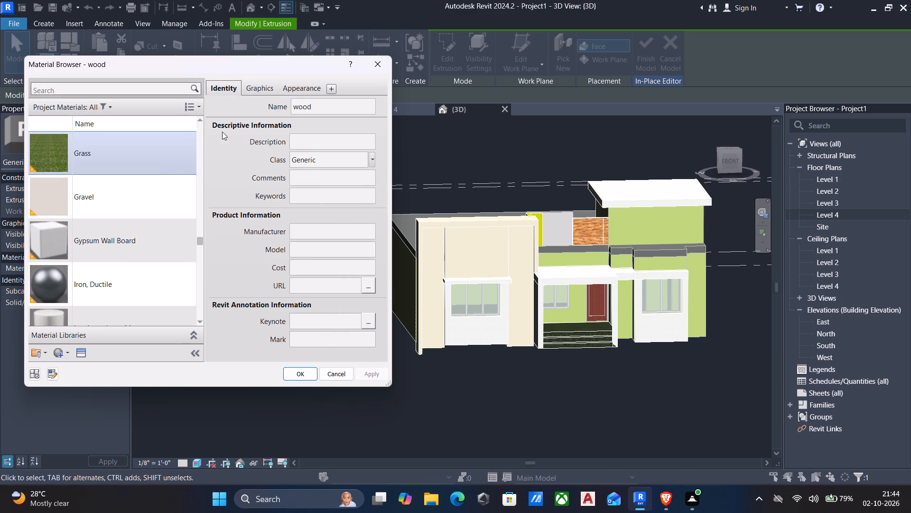
left_click(62, 355)
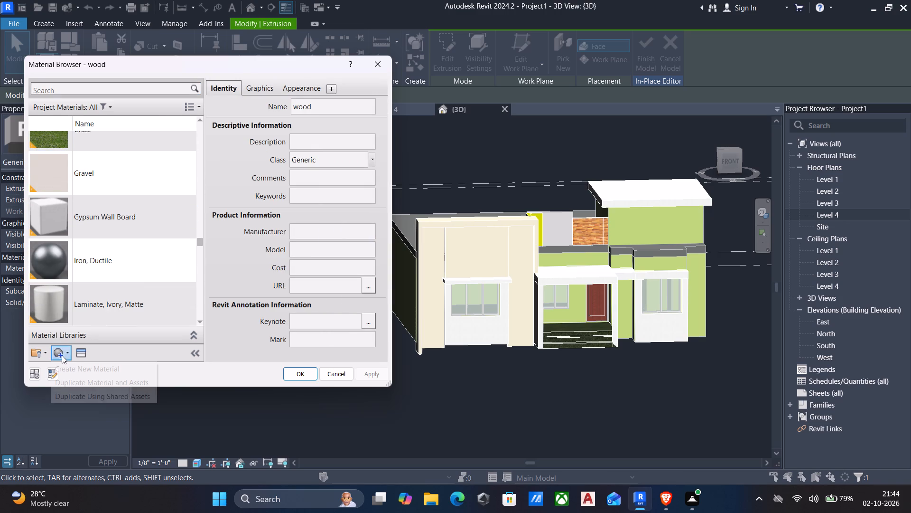
left_click(75, 369)
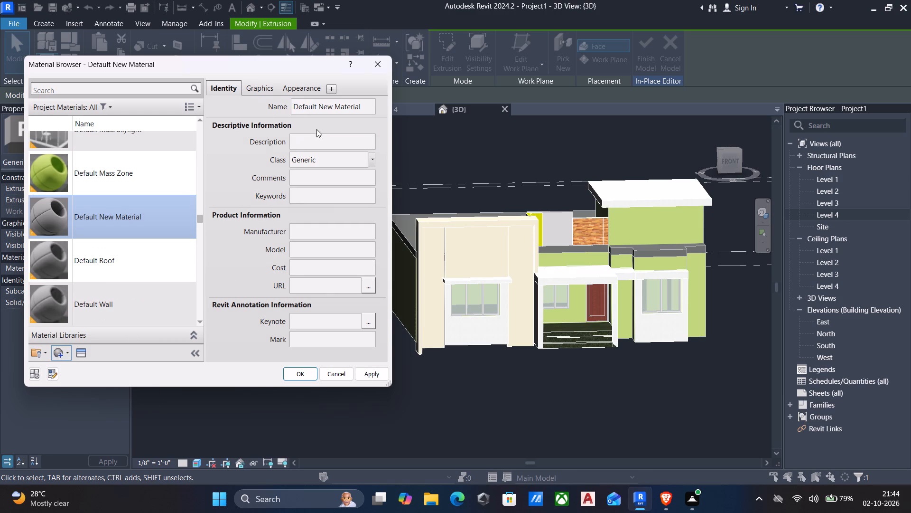
left_click(367, 106)
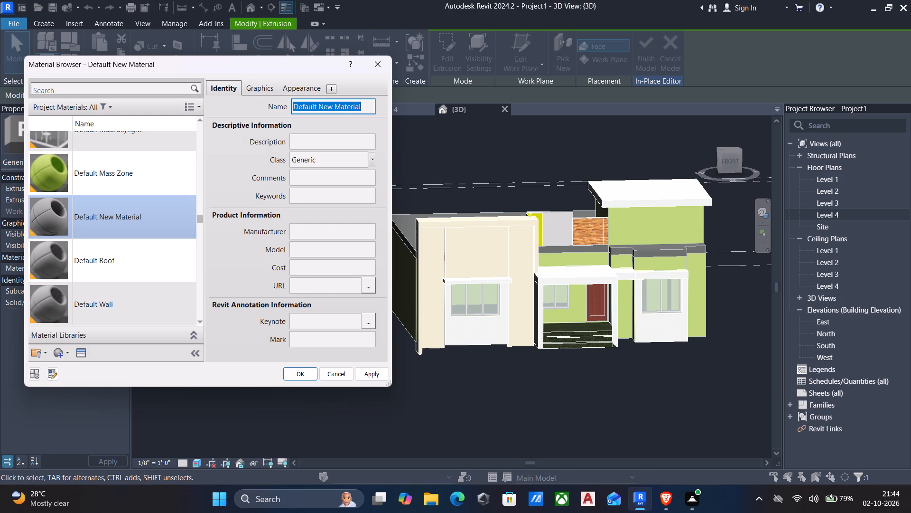
type("olivee")
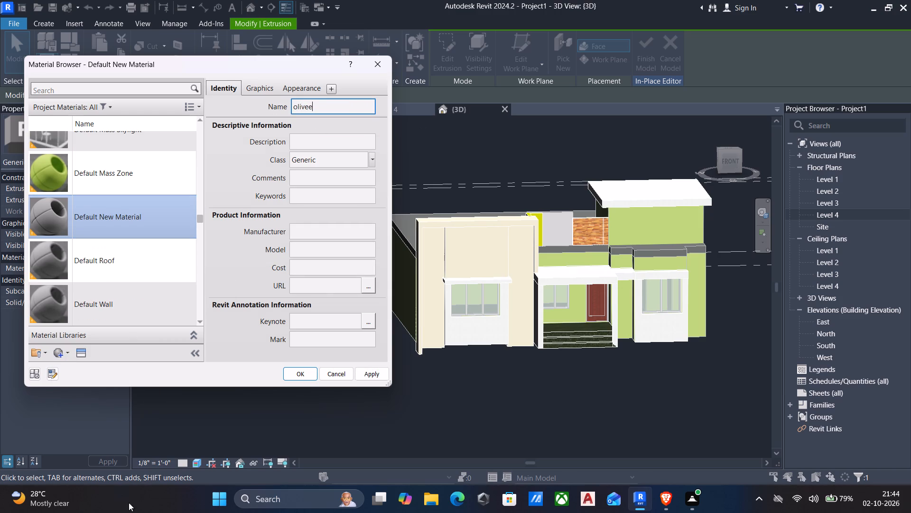
left_click(376, 369)
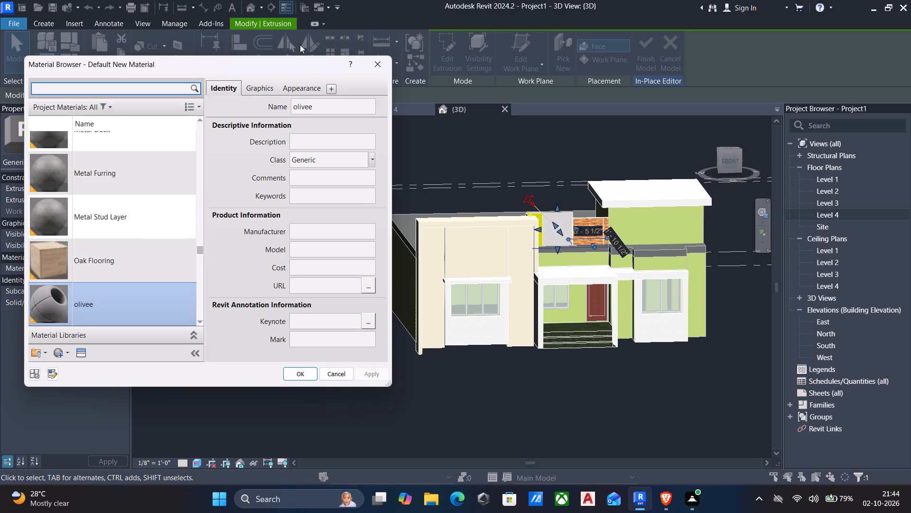
Set the "olivee" material's appearance colour to RGB 164 190 92.
left_click(288, 89)
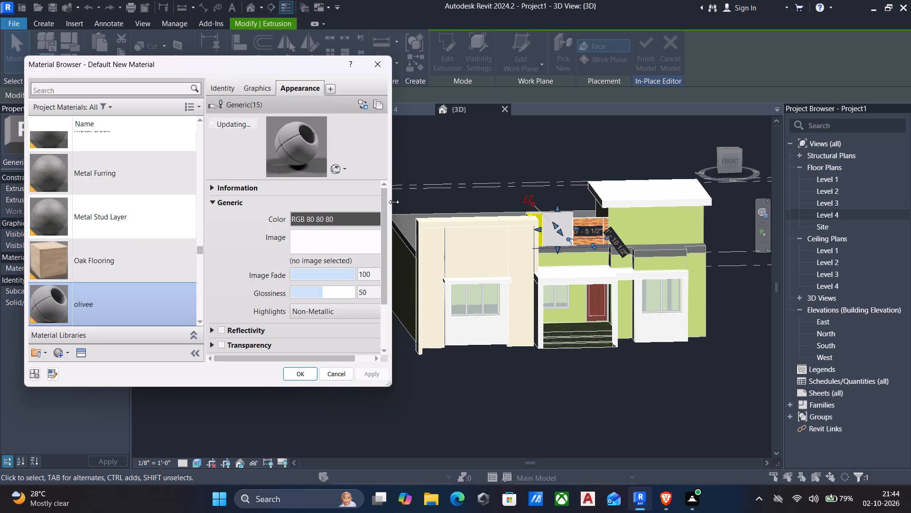
left_click(357, 219)
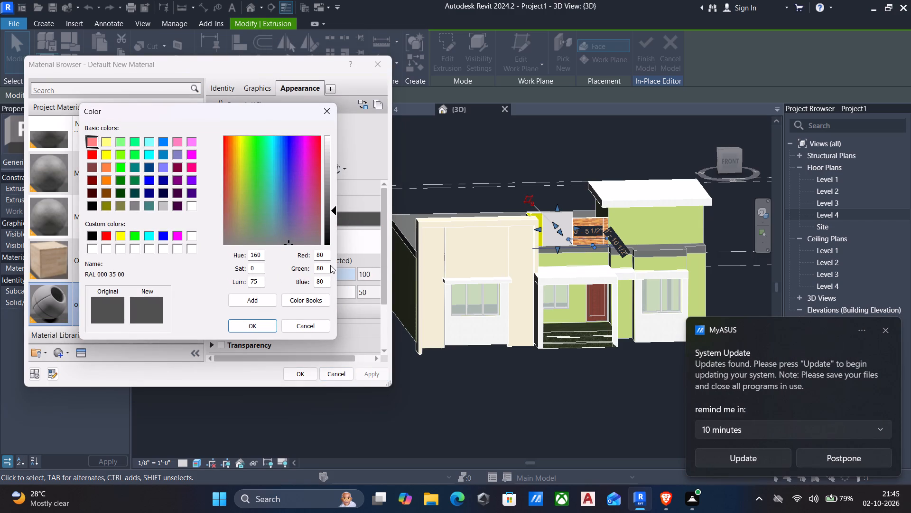
left_click(331, 260)
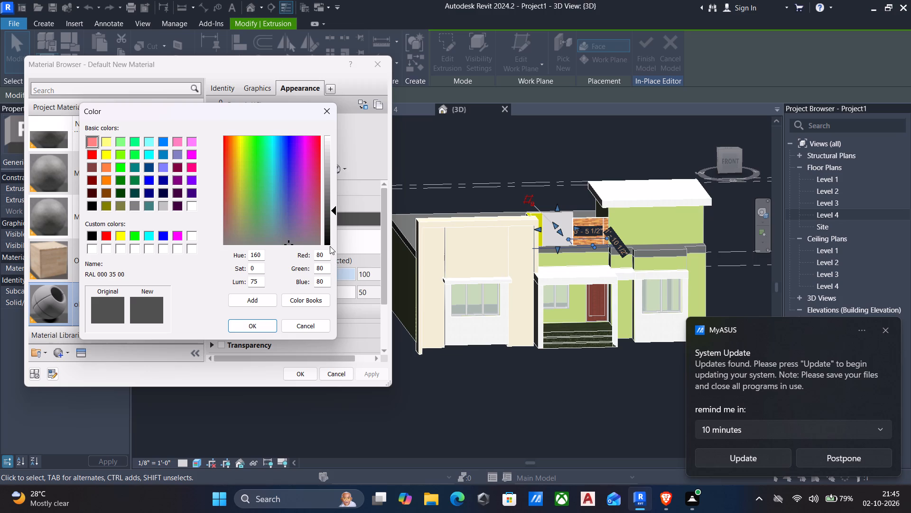
left_click(326, 256)
left_click_drag(326, 256, 222, 242)
key("1")
key("6")
key("4")
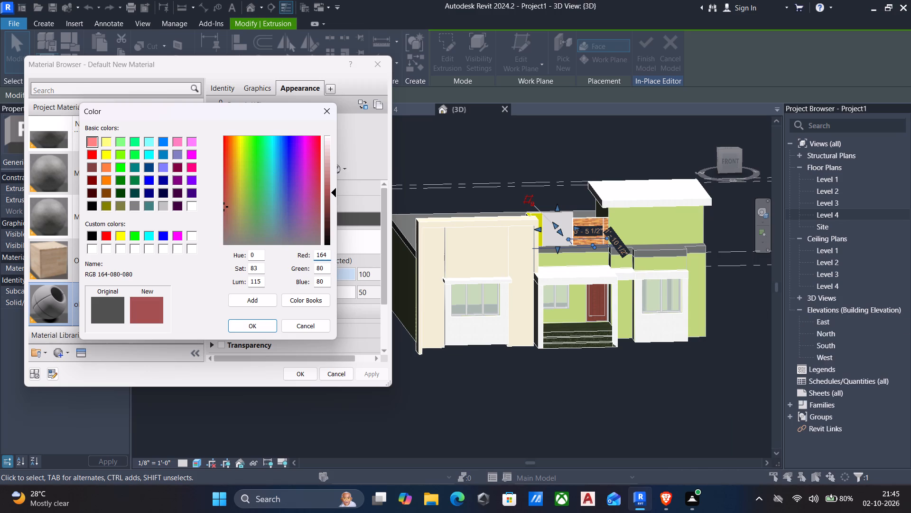
left_click_drag(330, 268, 232, 258)
key("1")
type("90")
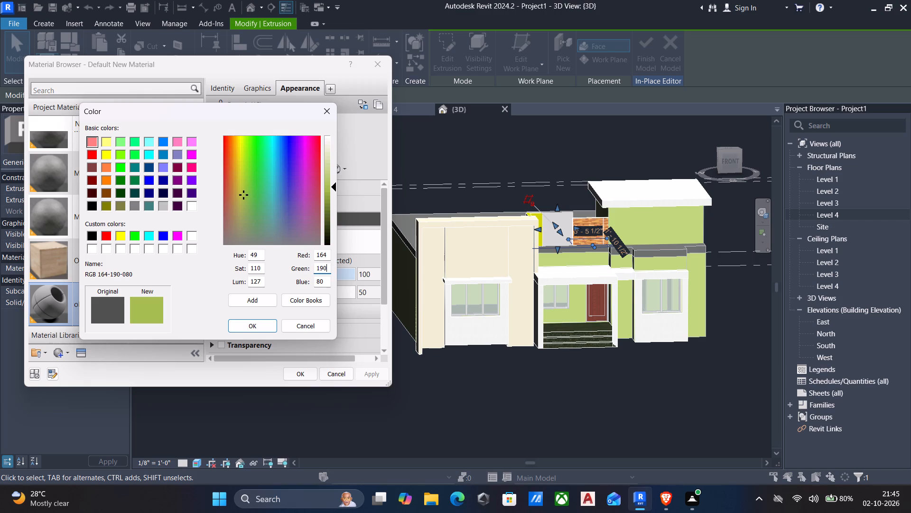
left_click_drag(329, 281, 238, 276)
key("9")
key("2")
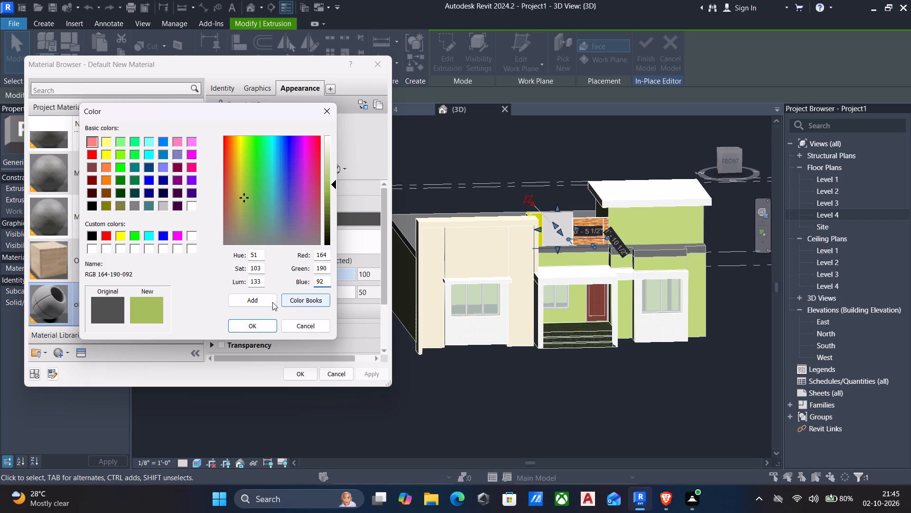
left_click(255, 321)
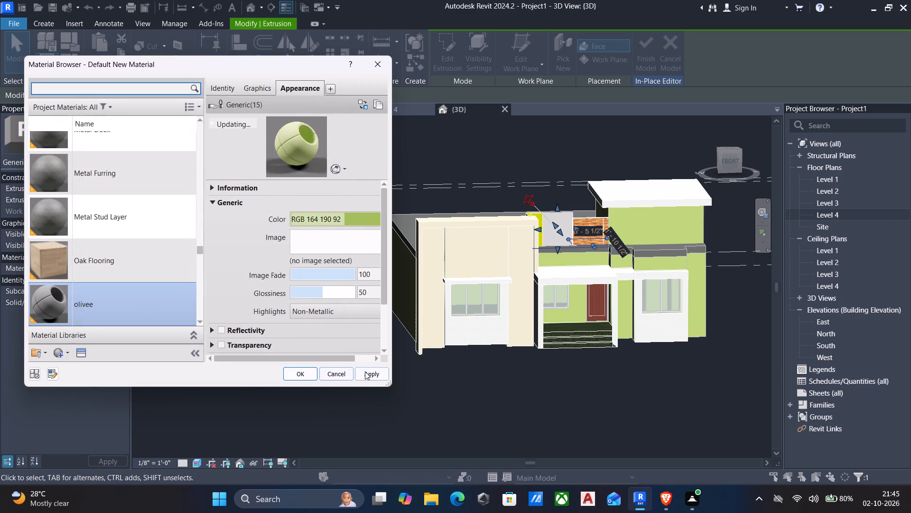
Accept "olivee" as the rooftop panel's material and finish the in-place model.
left_click(365, 372)
left_click(305, 375)
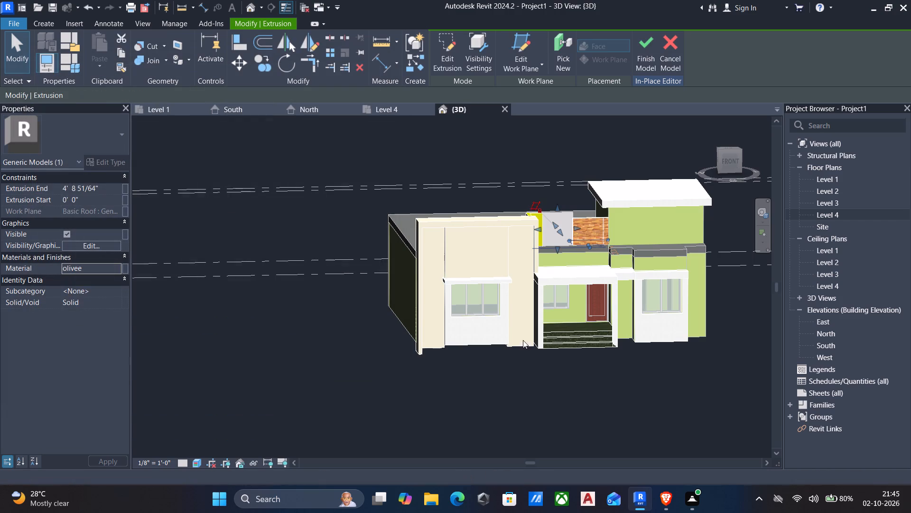
left_click(641, 48)
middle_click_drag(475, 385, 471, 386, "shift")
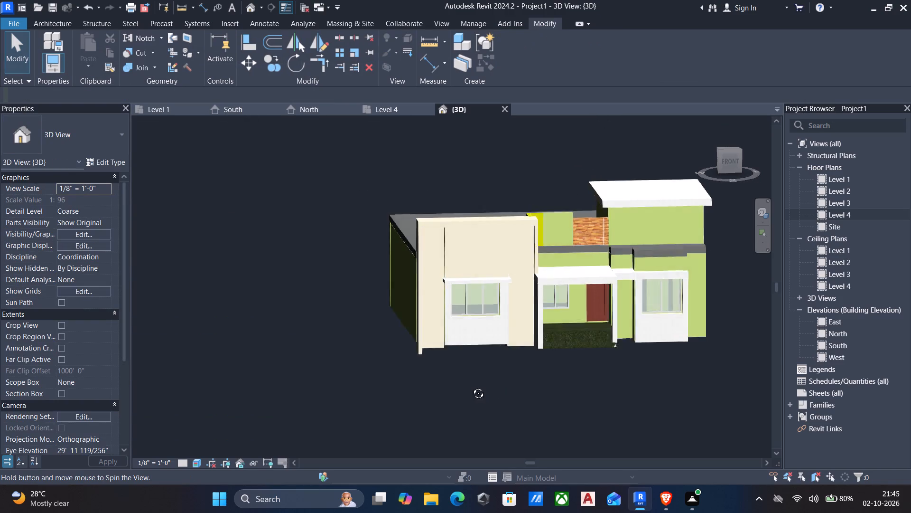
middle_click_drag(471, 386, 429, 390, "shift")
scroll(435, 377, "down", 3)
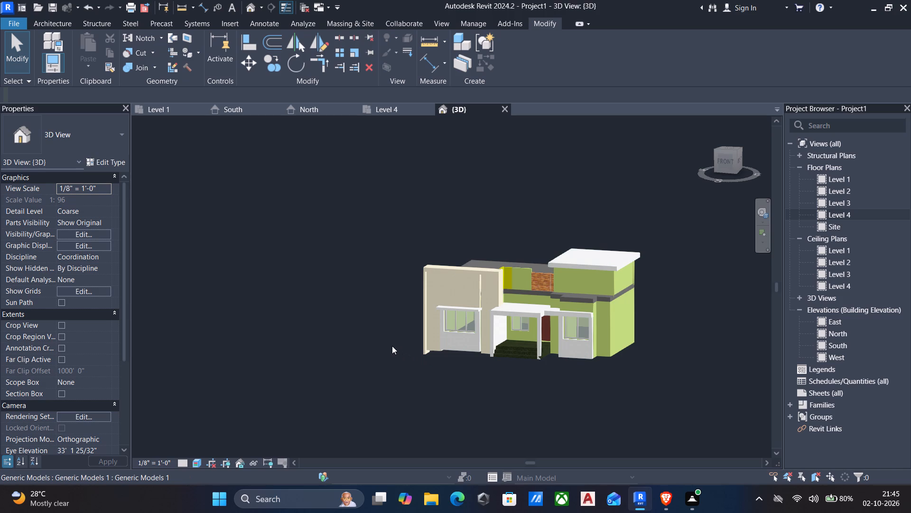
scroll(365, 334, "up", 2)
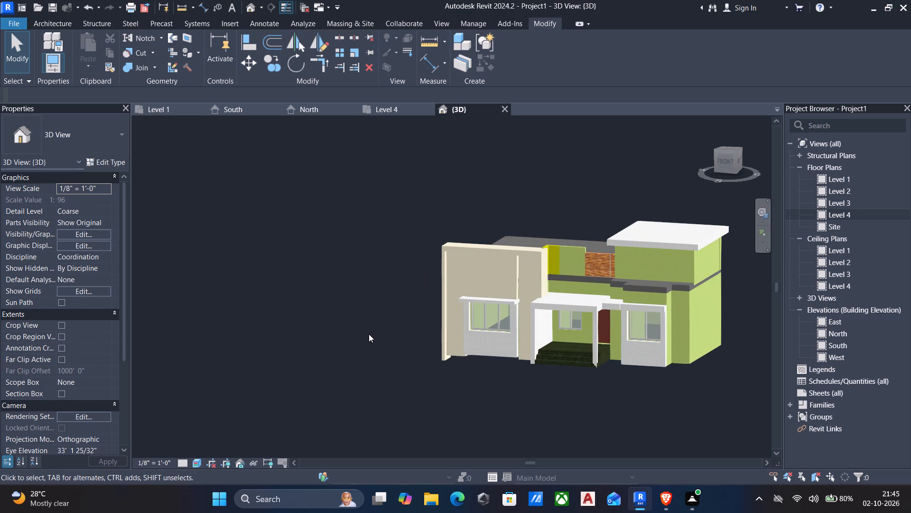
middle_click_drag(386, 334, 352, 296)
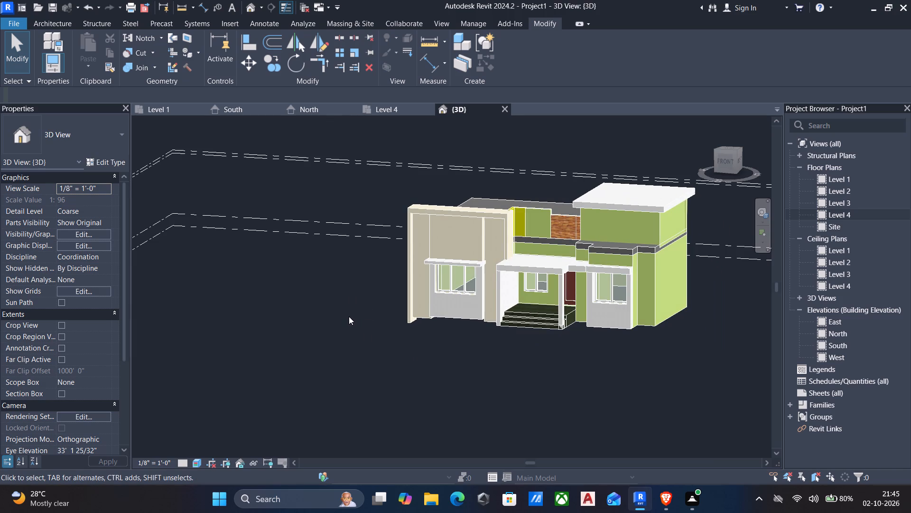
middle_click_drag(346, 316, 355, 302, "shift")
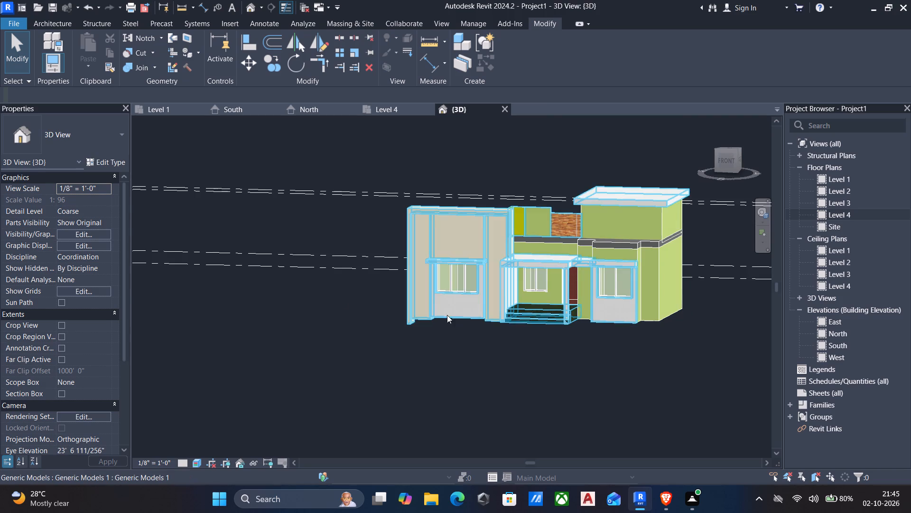
Open the material of the 2.5" x 5" rectangular mullion type and create a new material named "mulll".
left_click(455, 285)
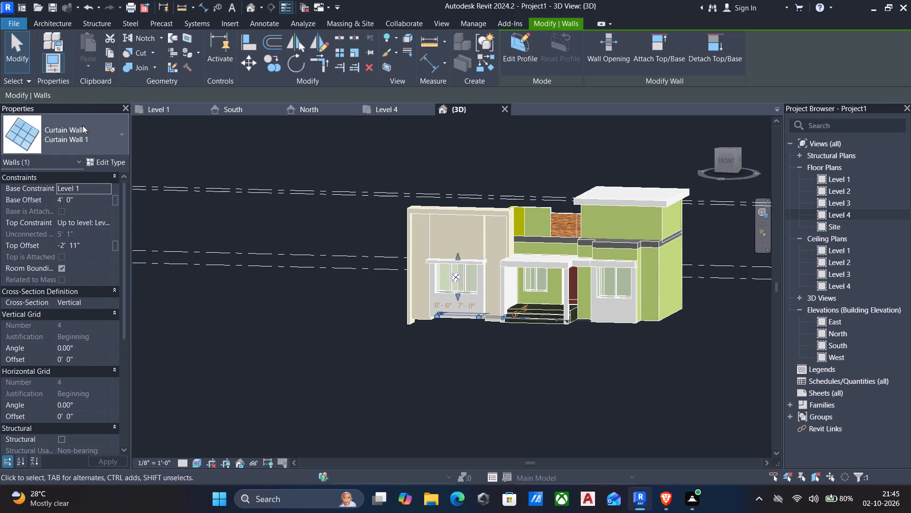
left_click(60, 22)
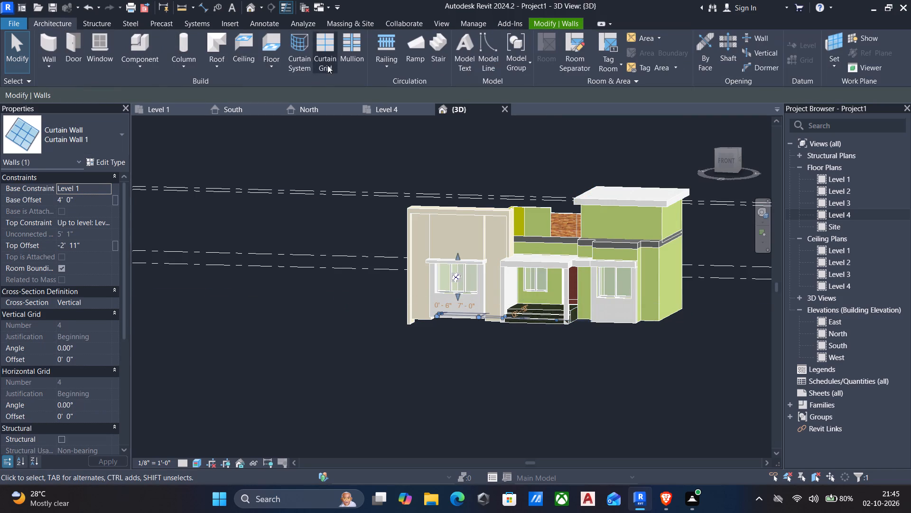
left_click(354, 52)
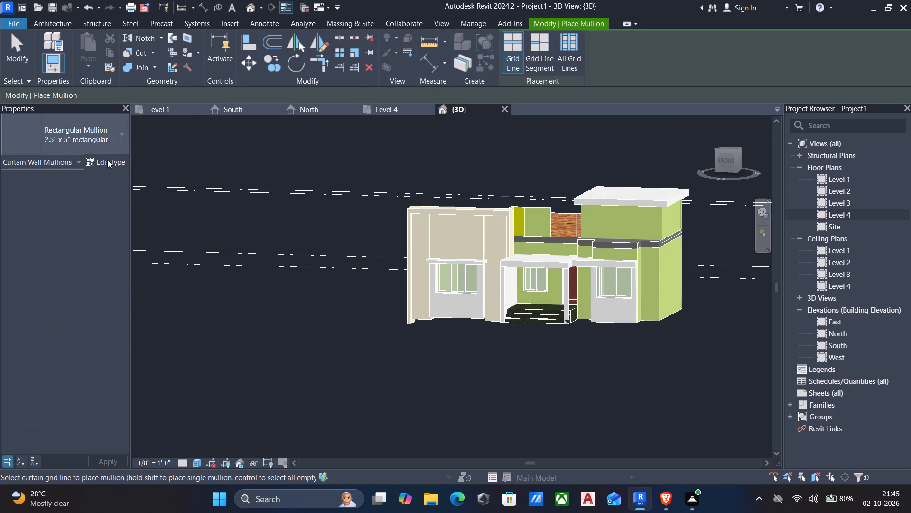
left_click(105, 162)
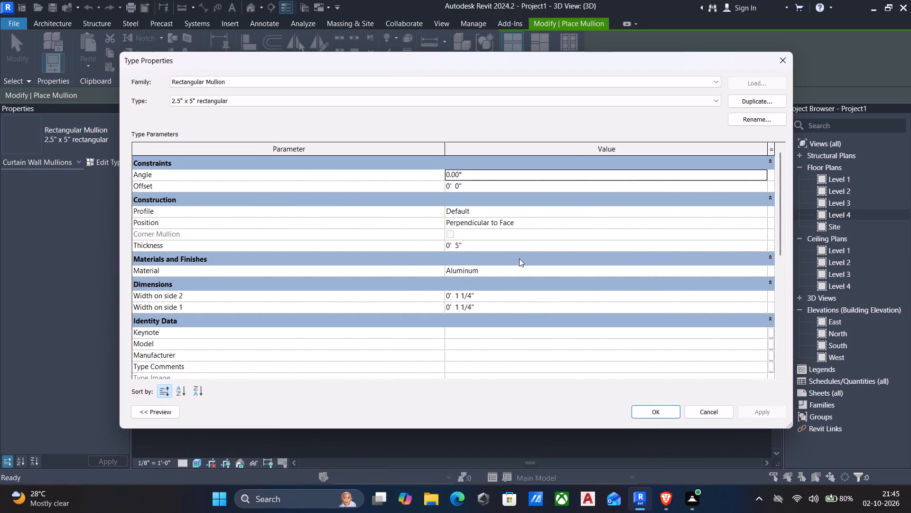
left_click(763, 271)
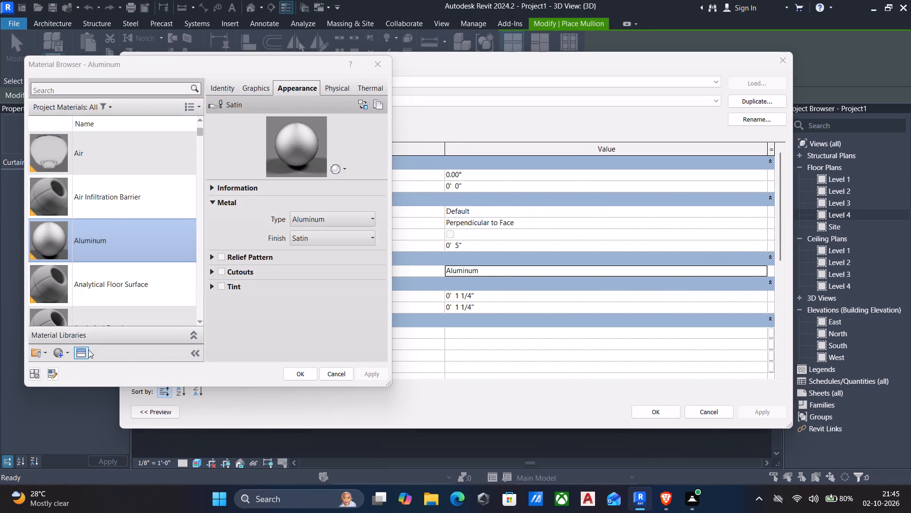
left_click(61, 355)
left_click(78, 366)
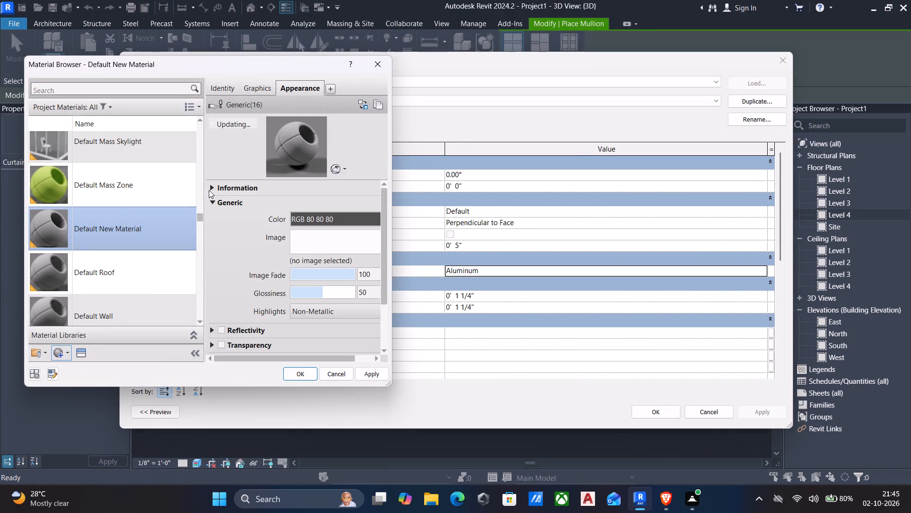
left_click(217, 88)
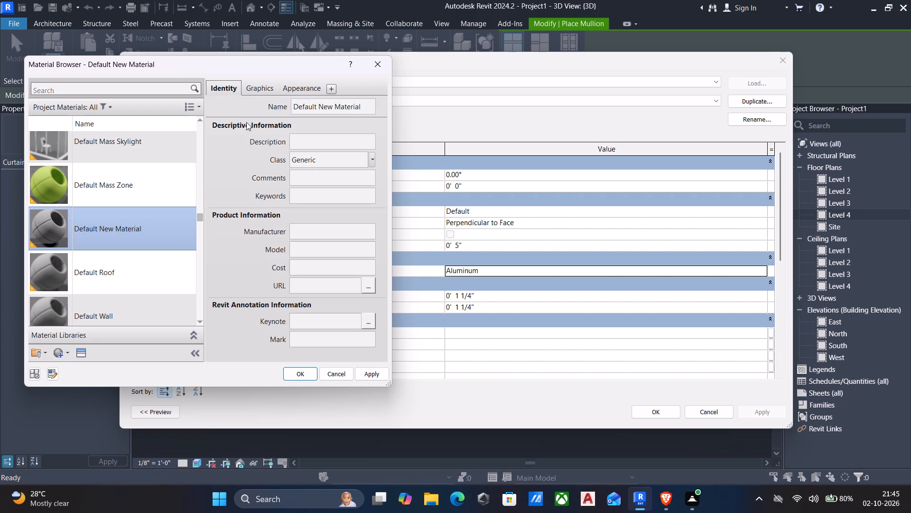
left_click(366, 110)
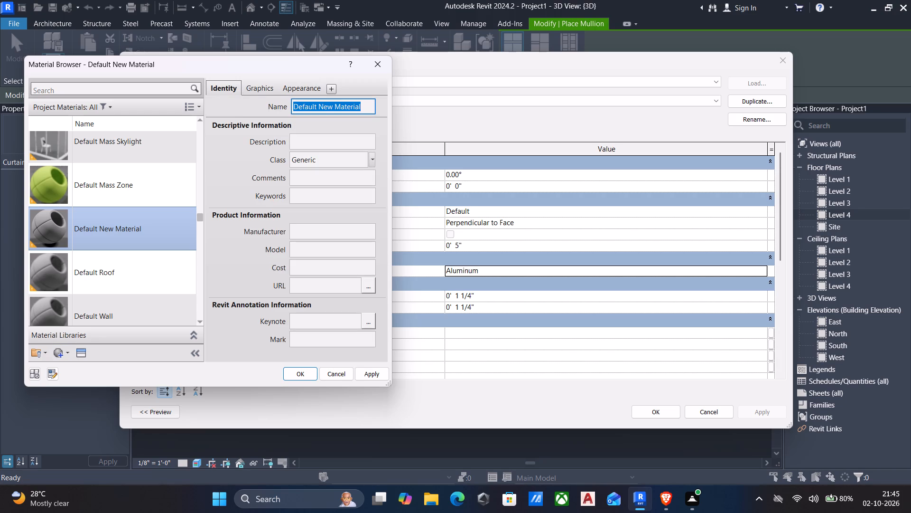
type("mulll")
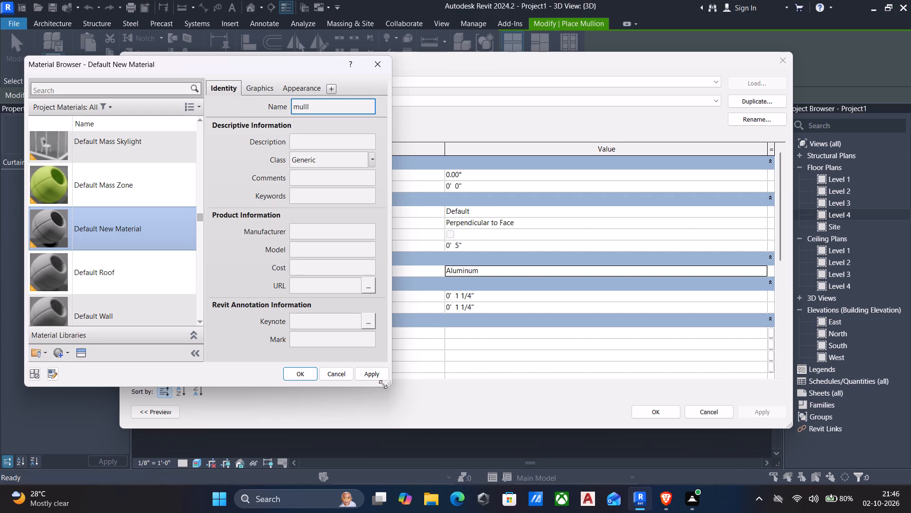
left_click(376, 374)
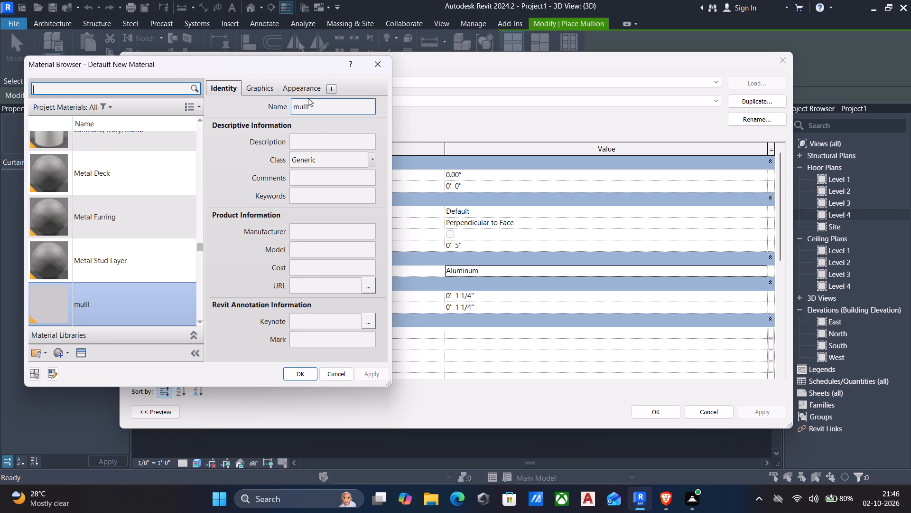
Give "mulll" the Brass - Polished appearance from the metal library and accept it as the rectangular mullion type's material.
left_click(304, 90)
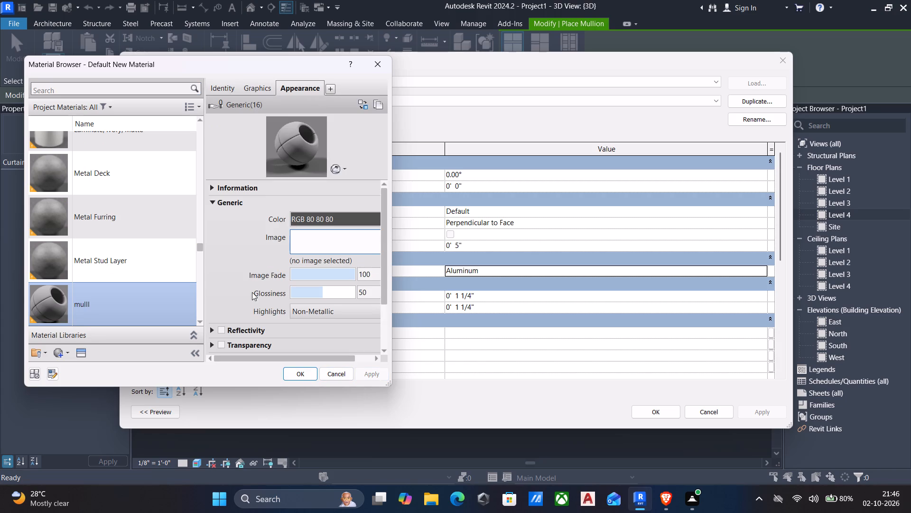
left_click(80, 354)
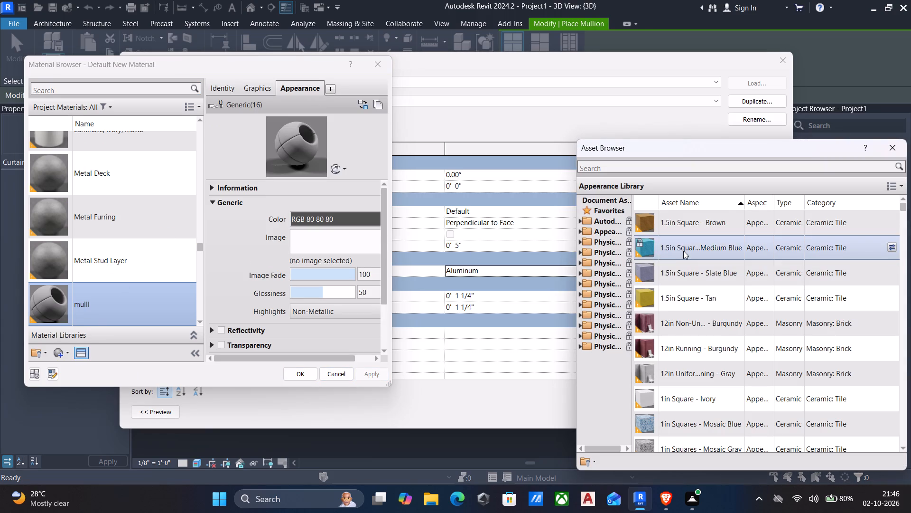
left_click(579, 230)
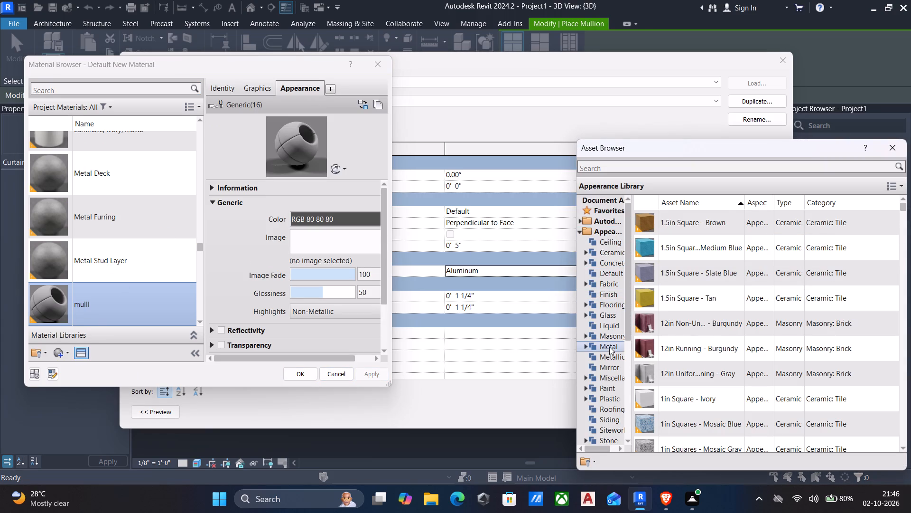
left_click(609, 347)
scroll(660, 334, "down", 11)
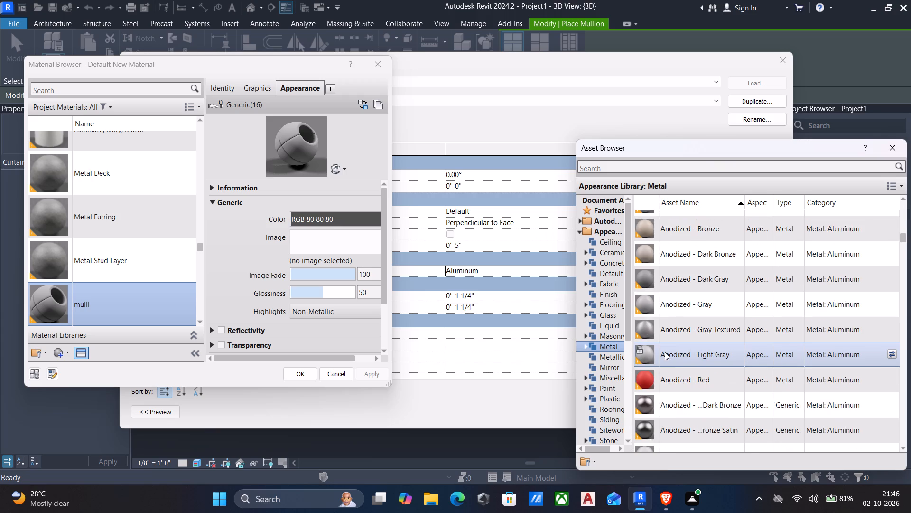
scroll(665, 352, "down", 4)
double_click(671, 300)
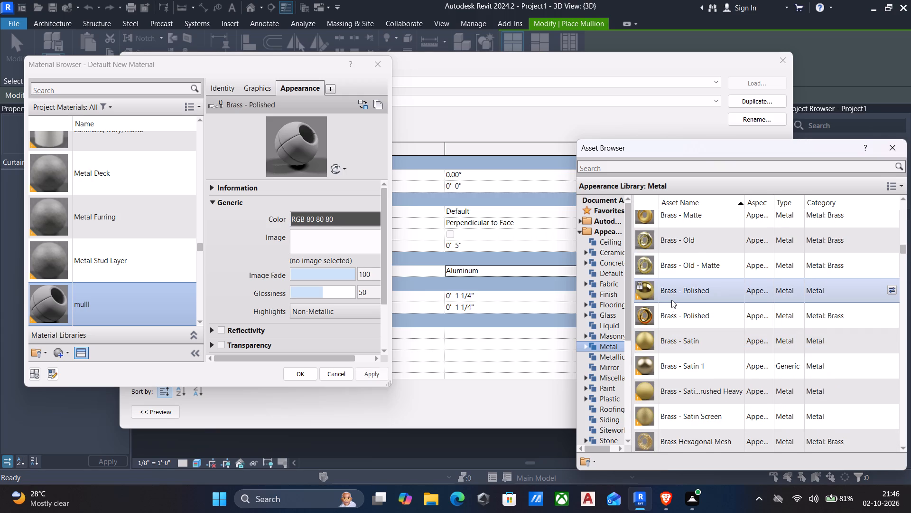
left_click(379, 374)
left_click(303, 372)
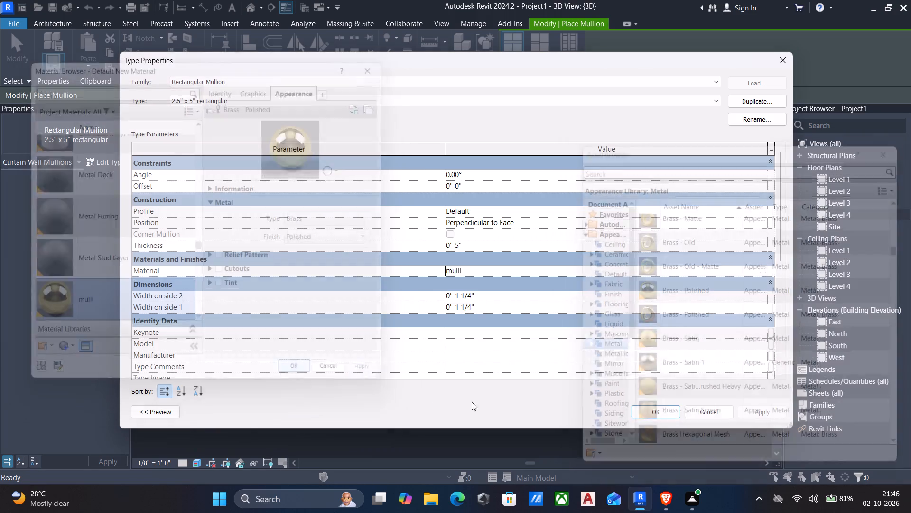
left_click(774, 413)
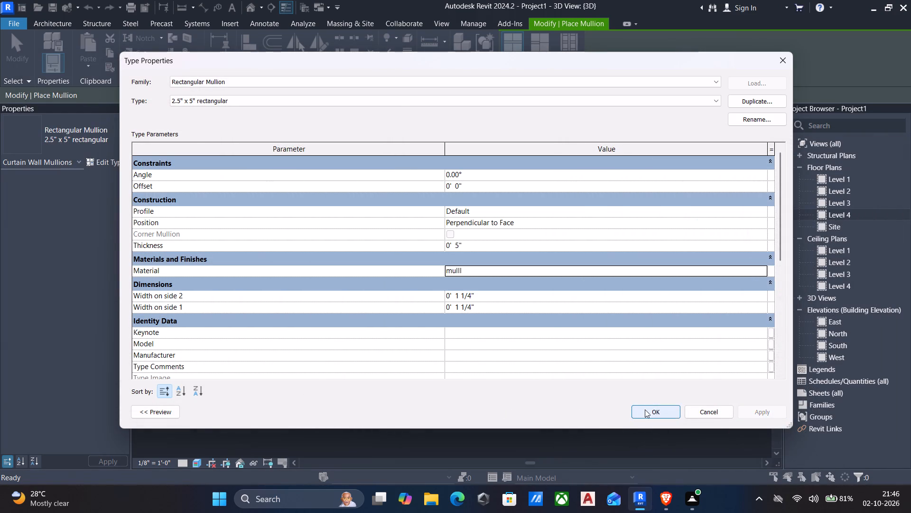
left_click(645, 410)
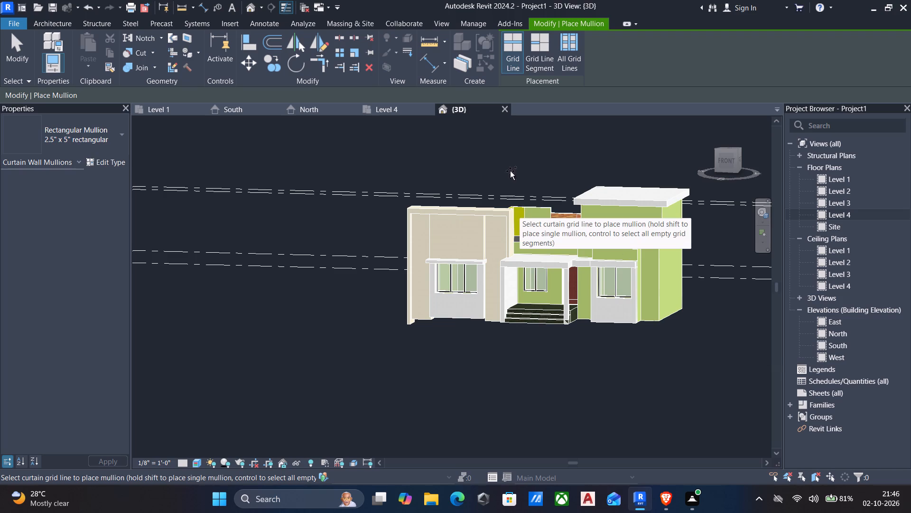
key("Escape")
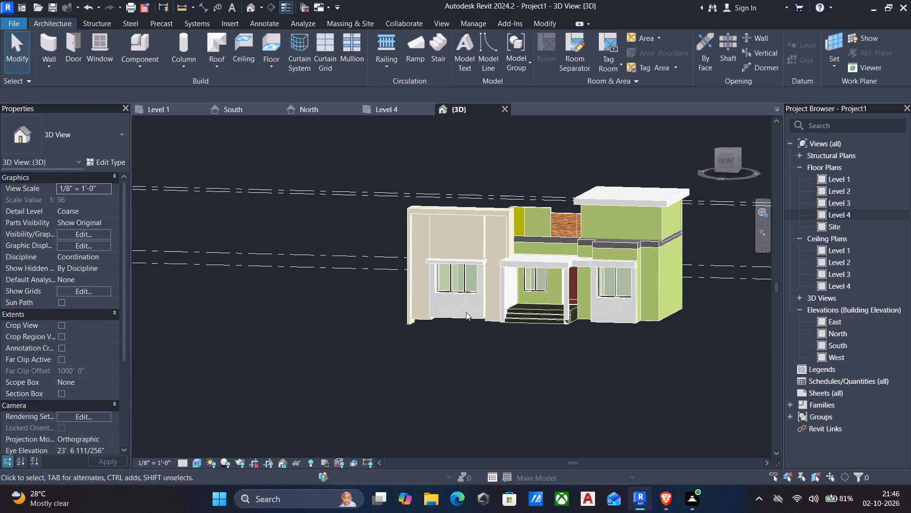
Edit the front facade model in place, assign the "wood" material to the panel above the window in the cream frame, and finish the model.
middle_click_drag(464, 330, 444, 356, "shift")
middle_click_drag(444, 357, 446, 334, "shift")
scroll(425, 351, "up", 1)
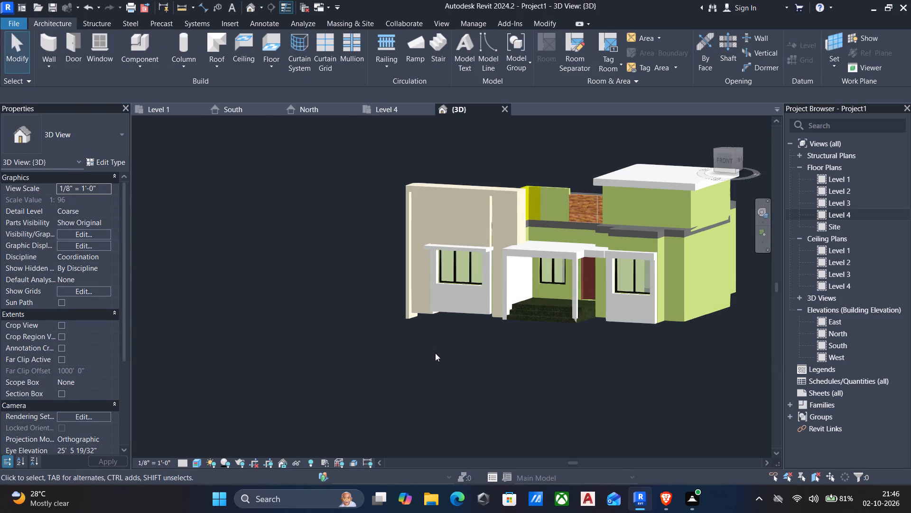
middle_click_drag(435, 353, 389, 373)
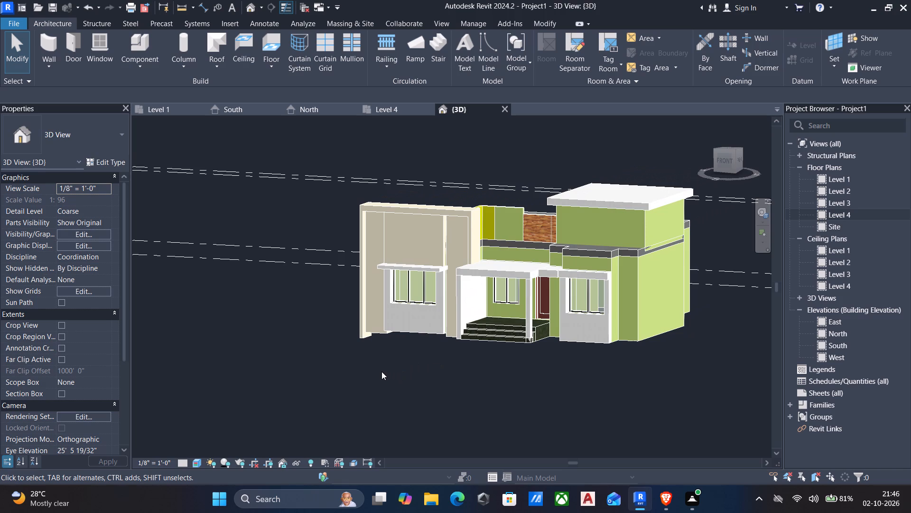
left_click(440, 253)
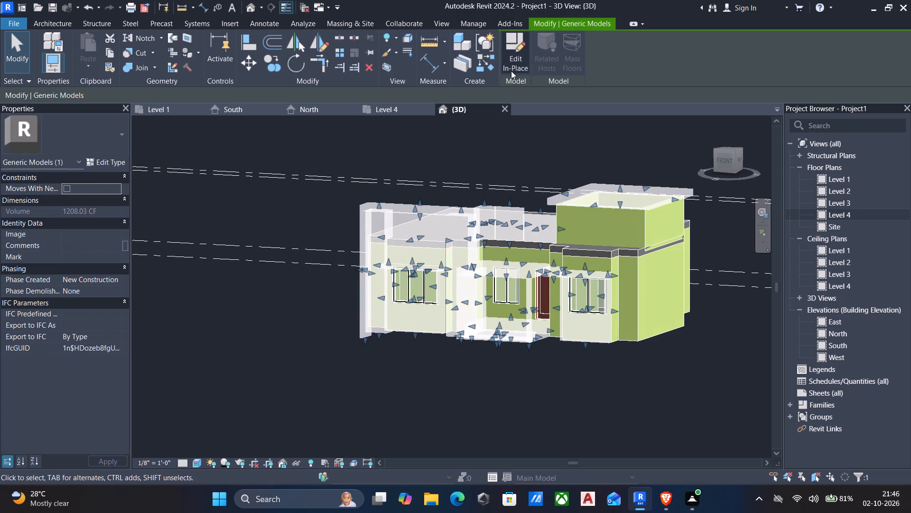
left_click(511, 66)
left_click(442, 243)
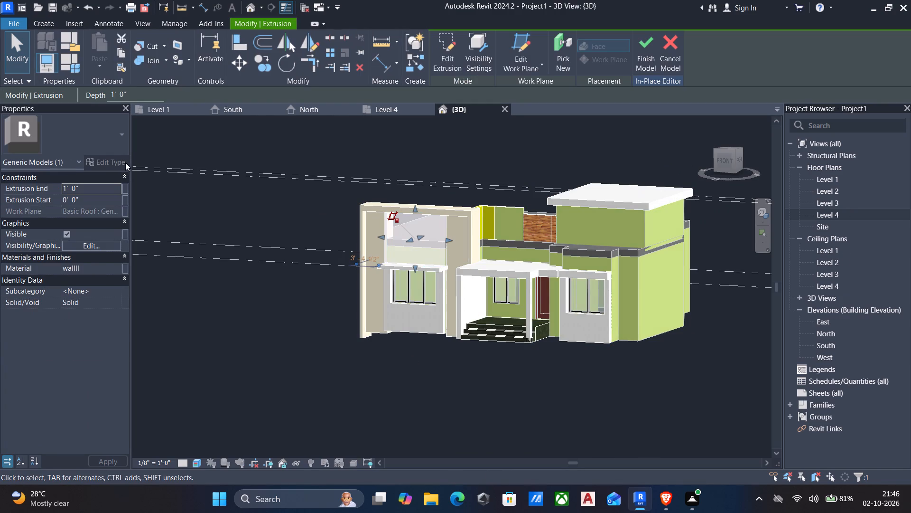
left_click(117, 271)
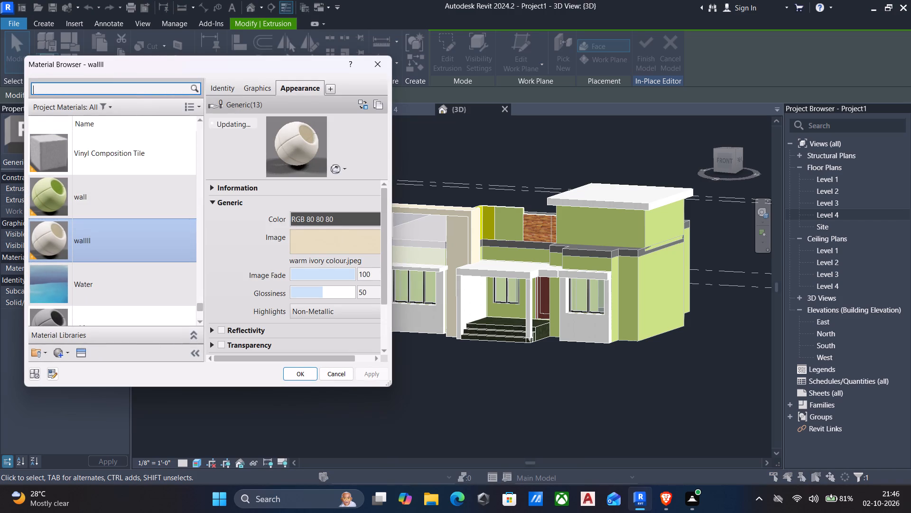
scroll(103, 171, "down", 8)
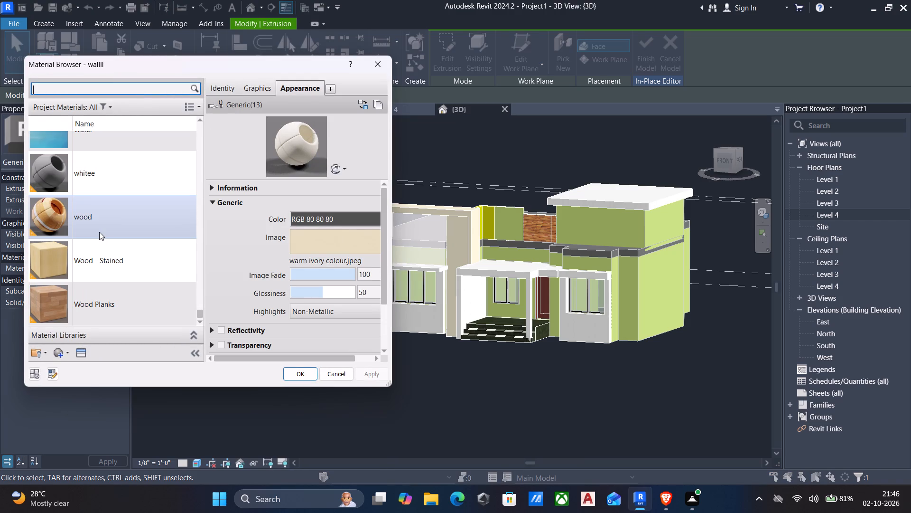
left_click(99, 232)
left_click(287, 373)
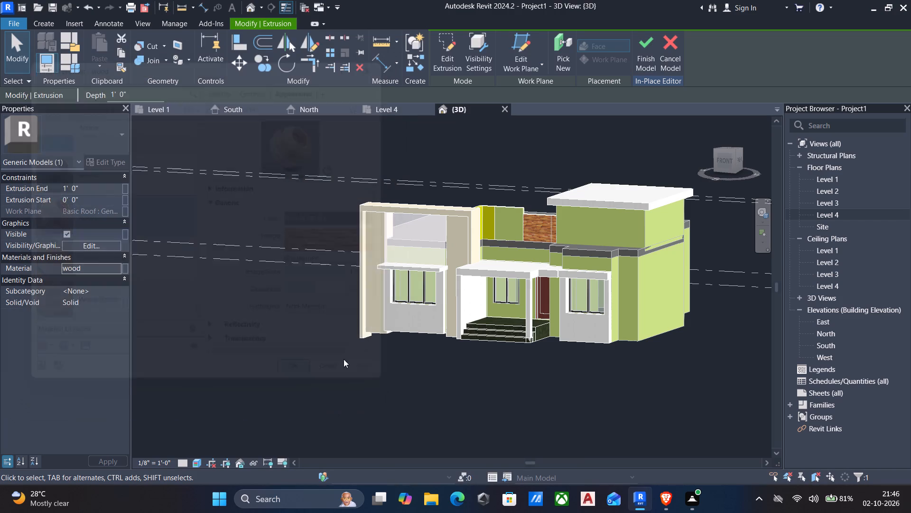
key("Escape")
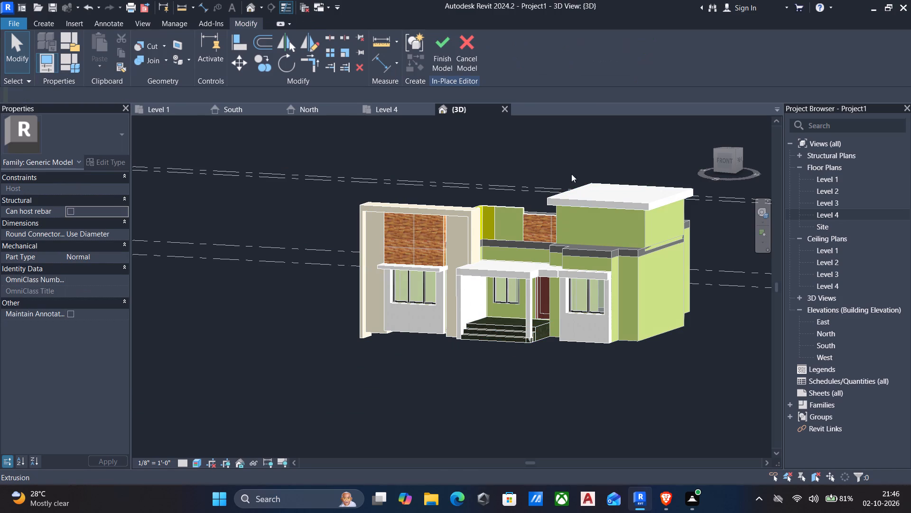
left_click(443, 60)
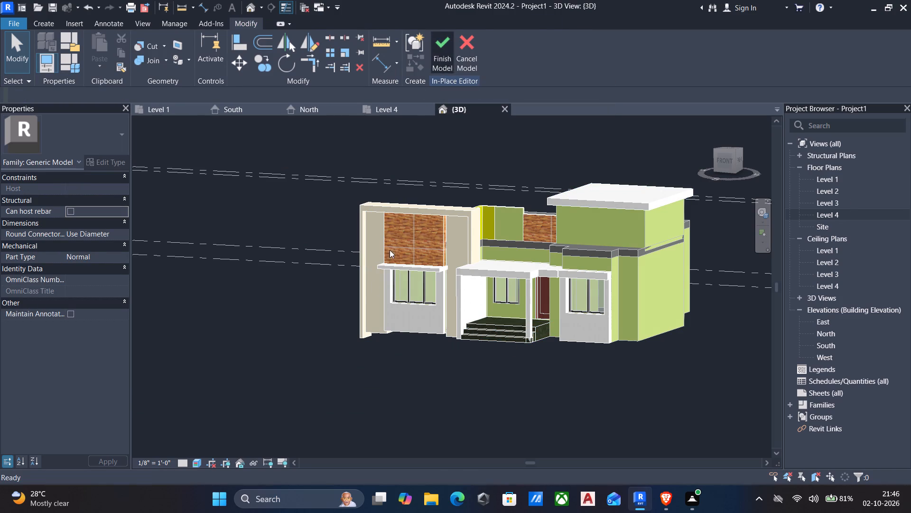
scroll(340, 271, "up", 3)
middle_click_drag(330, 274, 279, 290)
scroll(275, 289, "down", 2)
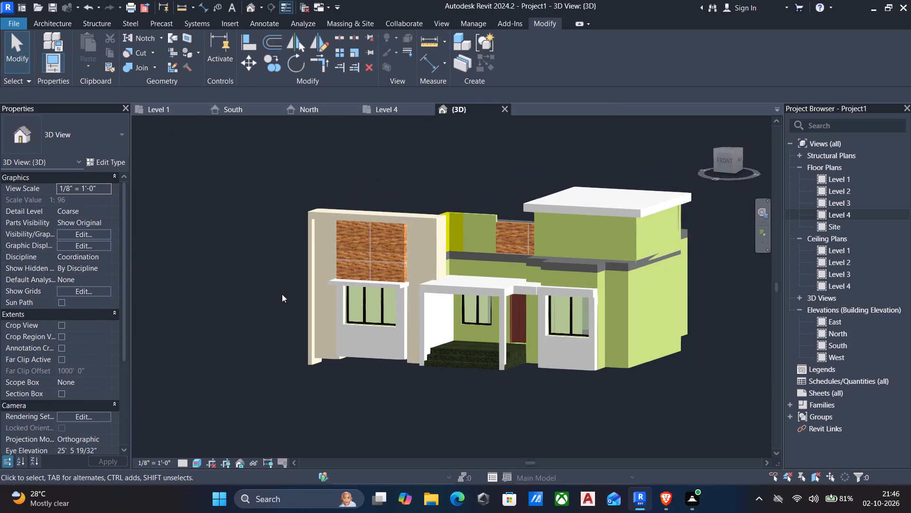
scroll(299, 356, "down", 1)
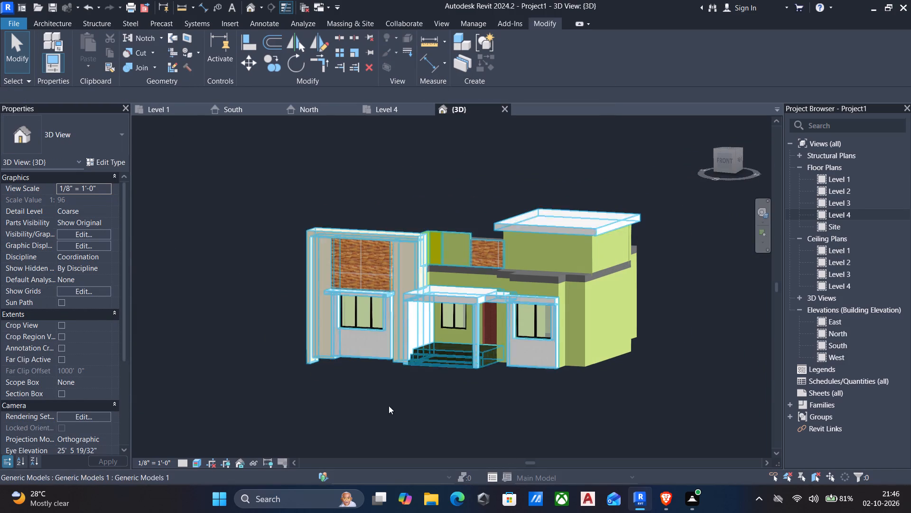
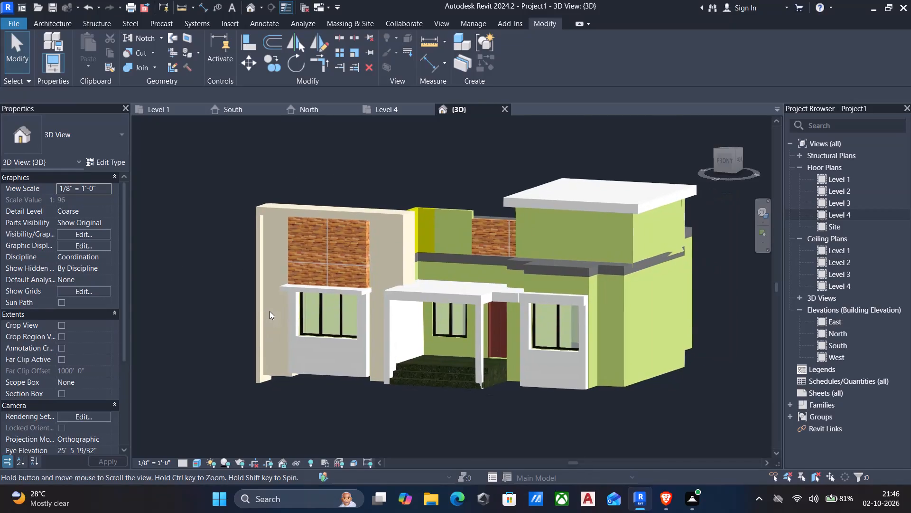
Save the project as "3BHK SINGLE STORY ELEVATION" in the REVIT -PLANS folder on drive C, copying the file name before saving.
key("ctrl+s")
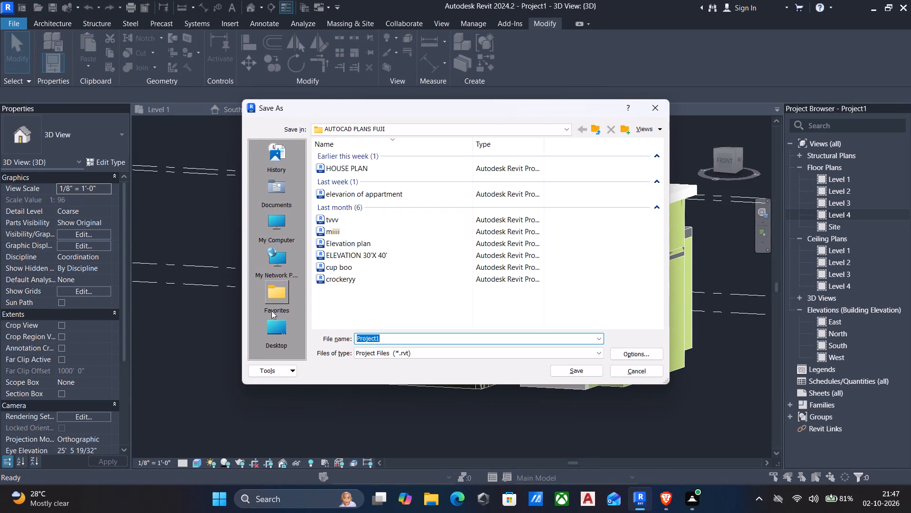
left_click(464, 128)
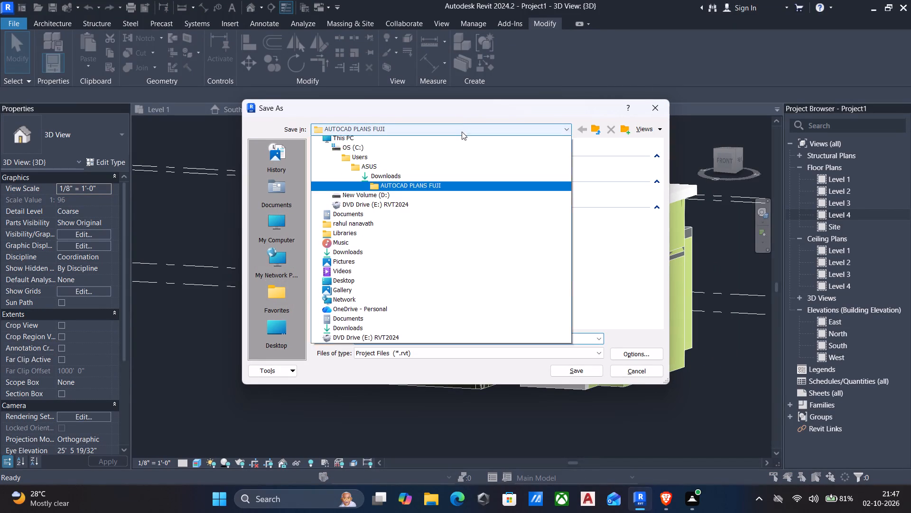
left_click(371, 157)
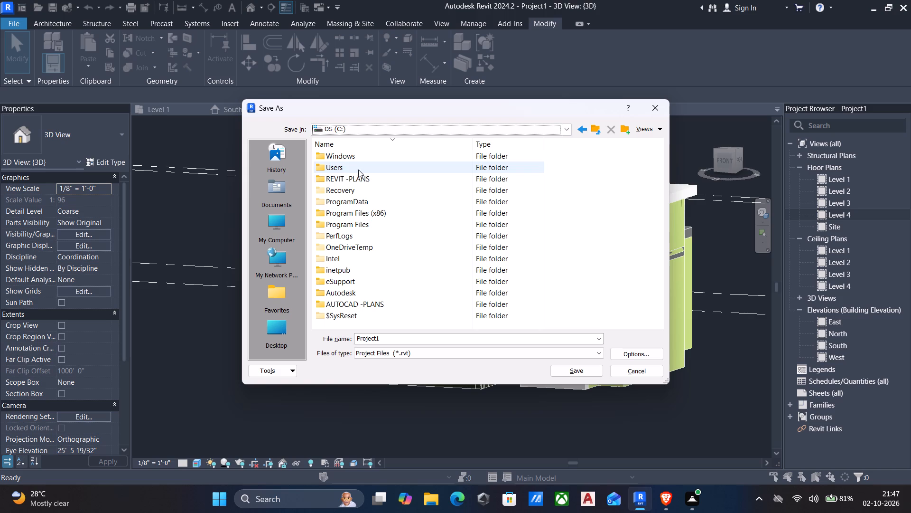
double_click(334, 180)
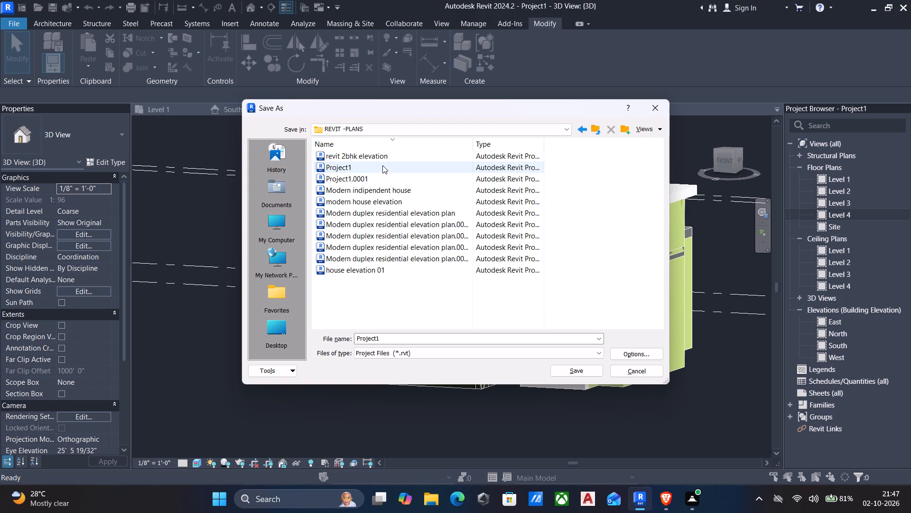
left_click(413, 335)
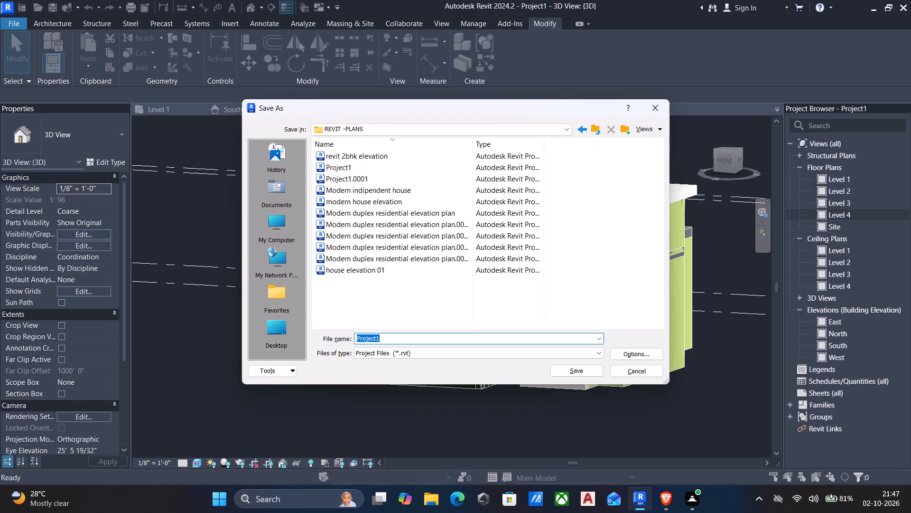
key("BackSpace")
key("r")
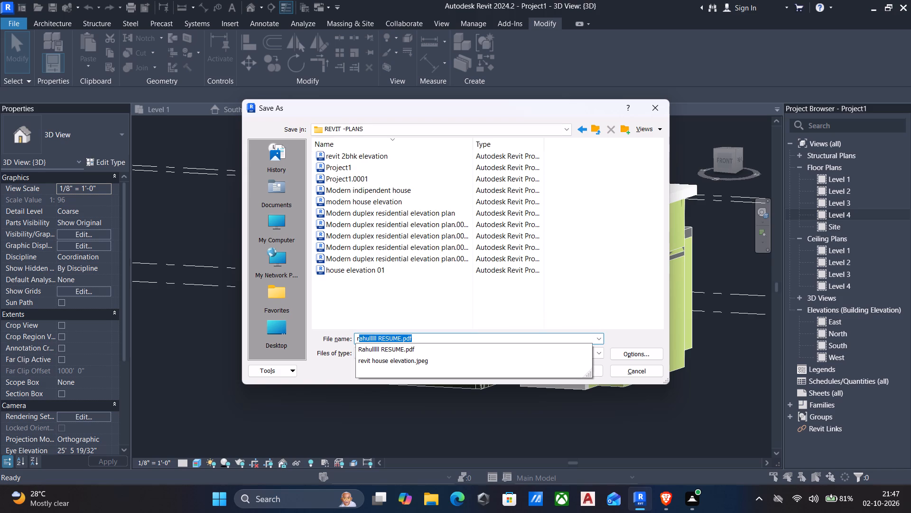
key("BackSpace")
key("BackSpace")
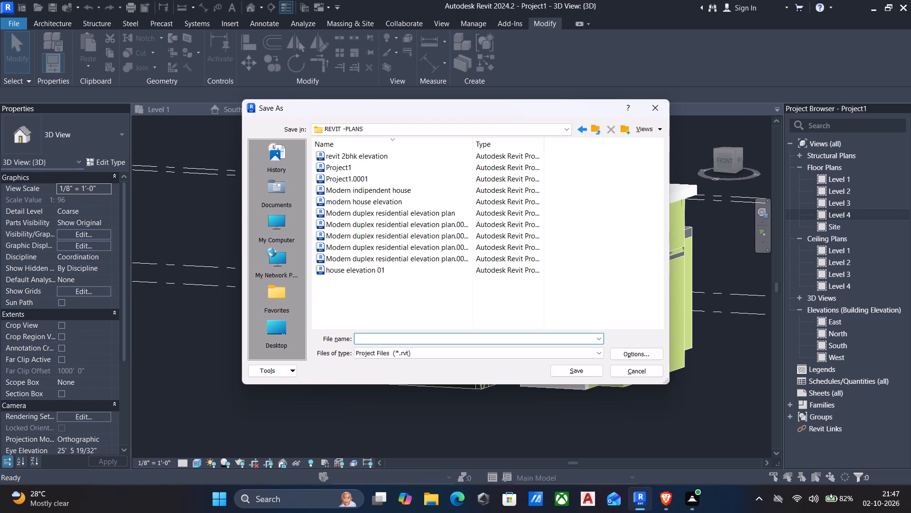
type("BH")
type("K")
key("space")
type("SI")
type("NGLE STOR")
type("Y")
key("space")
type("ELEVA")
type("TION")
left_click_drag(461, 338, 0, 328)
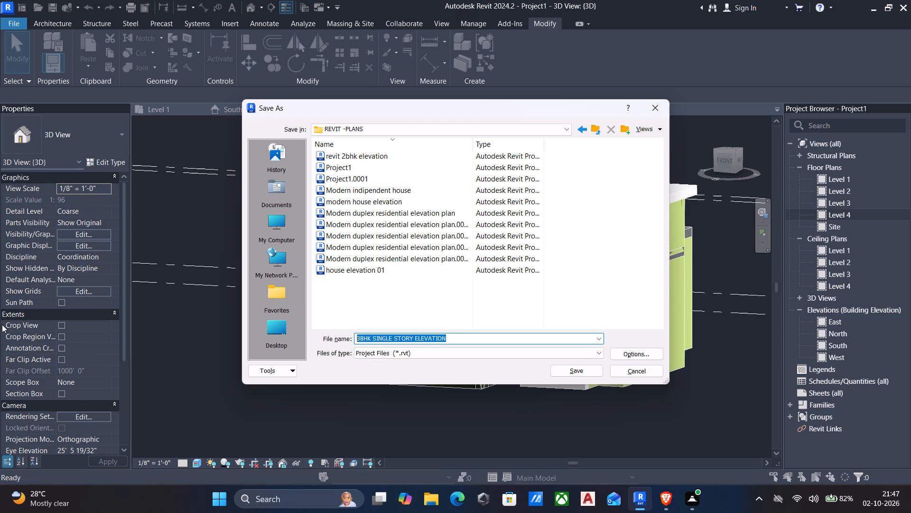
key("ctrl+c")
left_click(584, 374)
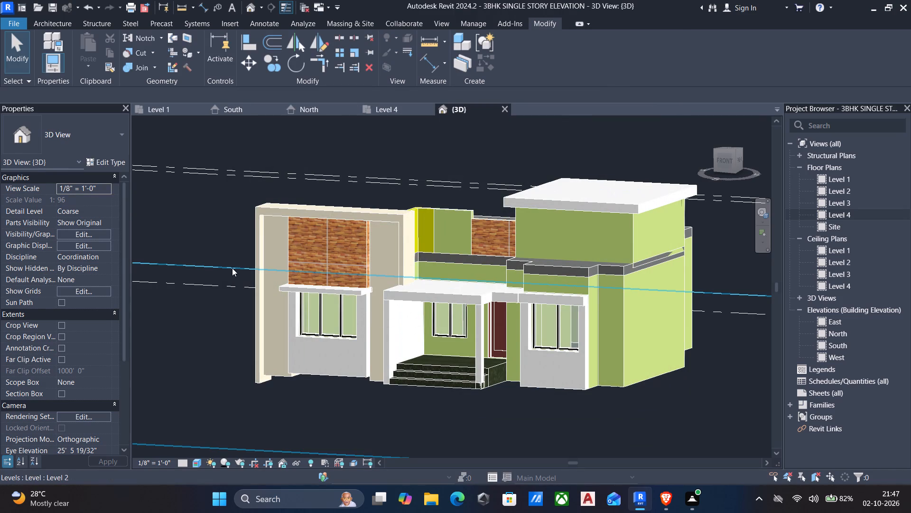
Set the print range to the visible portion of the current window and preview the 3D view's print.
key("ctrl+p")
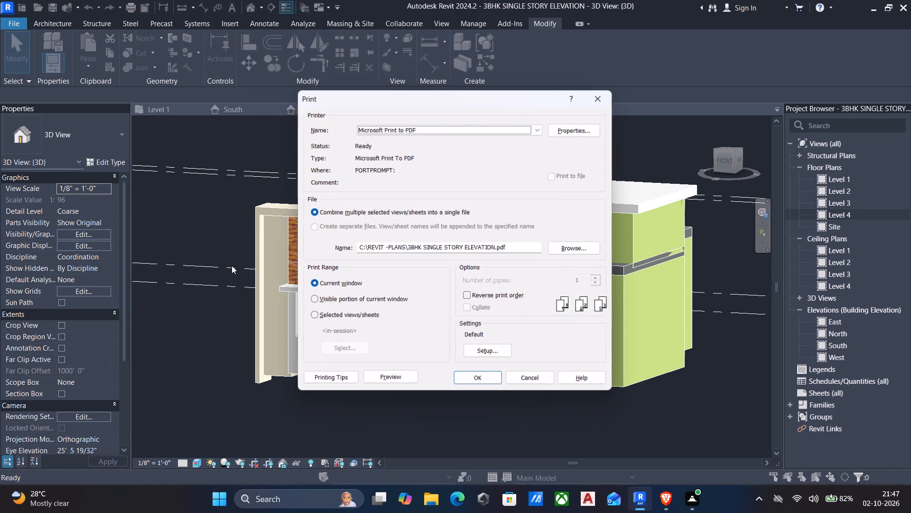
left_click(338, 302)
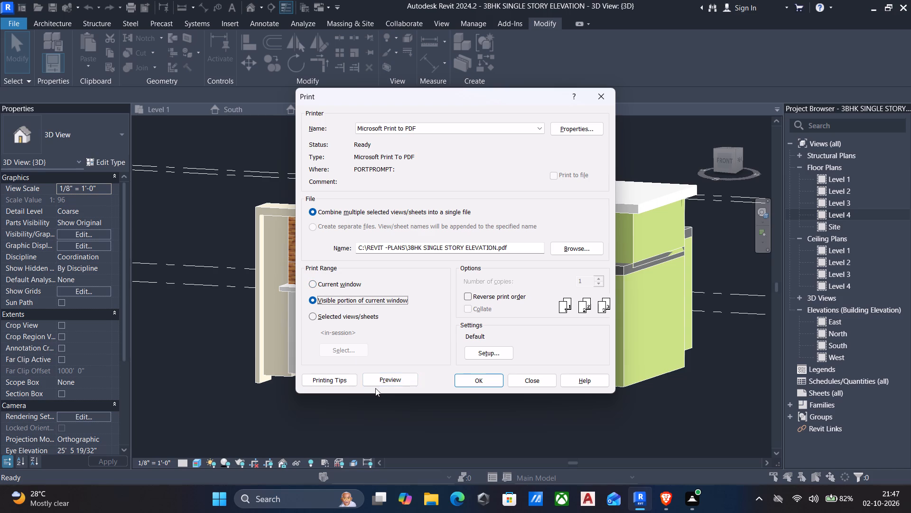
left_click(380, 381)
scroll(375, 343, "up", 2)
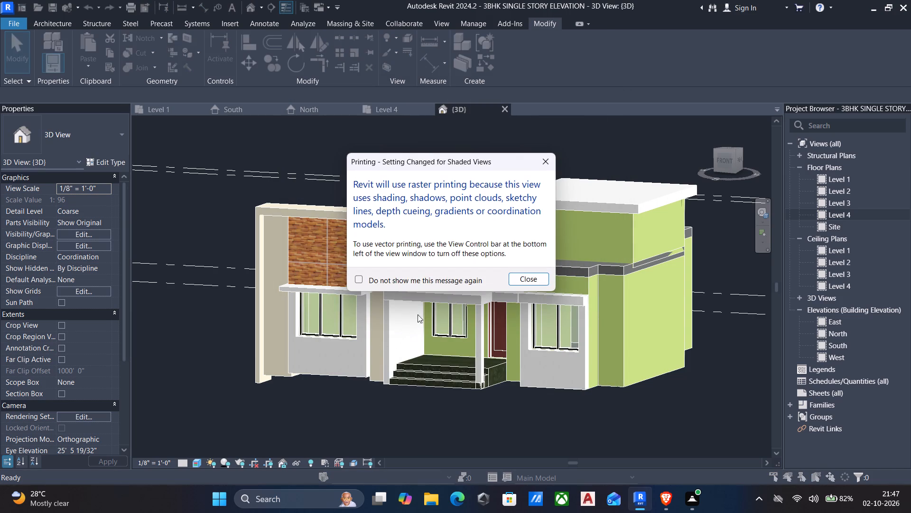
left_click(517, 284)
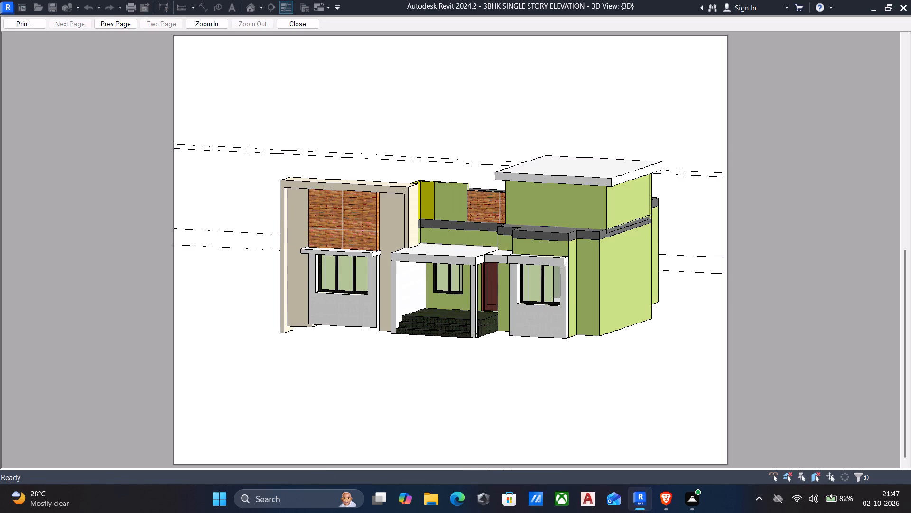
left_click(300, 22)
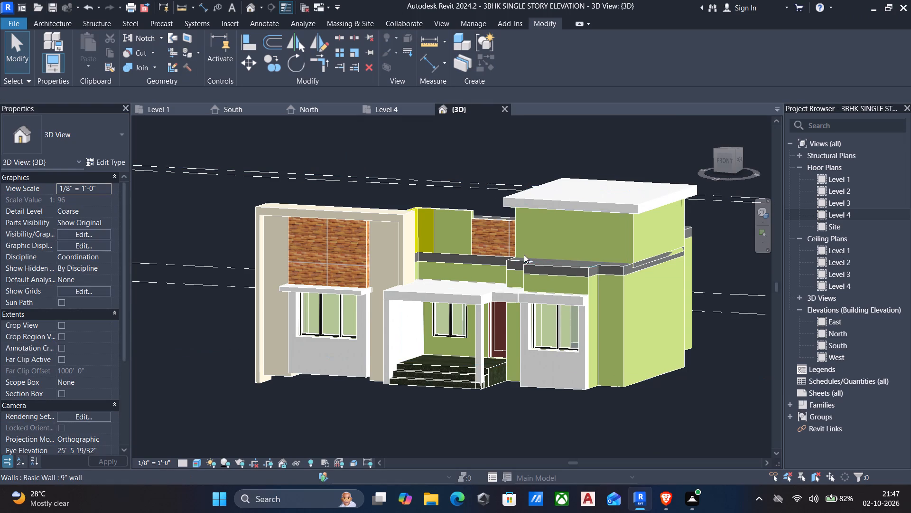
Reposition the house in the 3D view and print it to a PDF named "3BHK SINGLE STORY ELEVATION11" in the REVIT -PLANS folder.
middle_click_drag(526, 255, 502, 277)
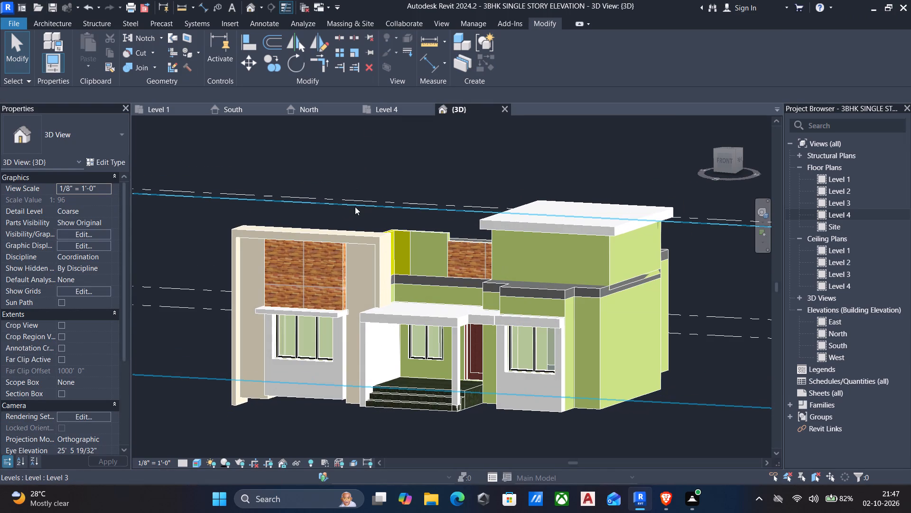
key("ctrl+p")
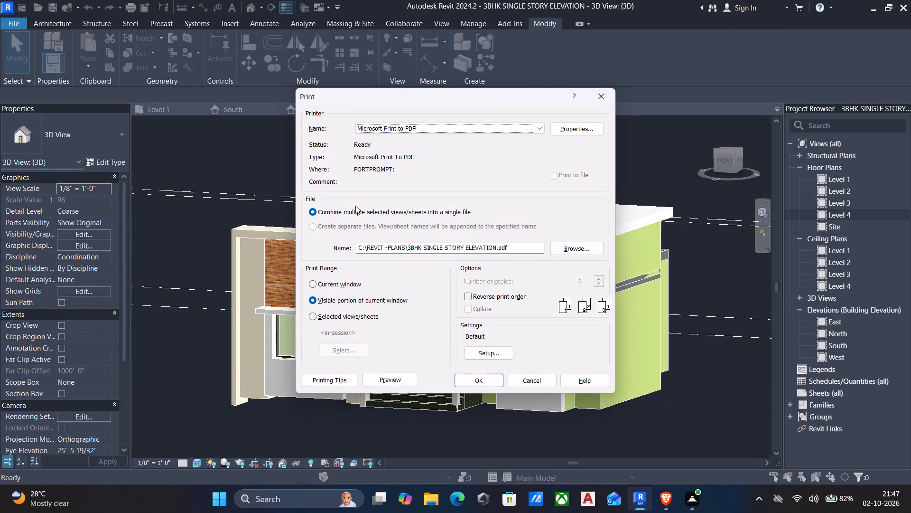
left_click(479, 383)
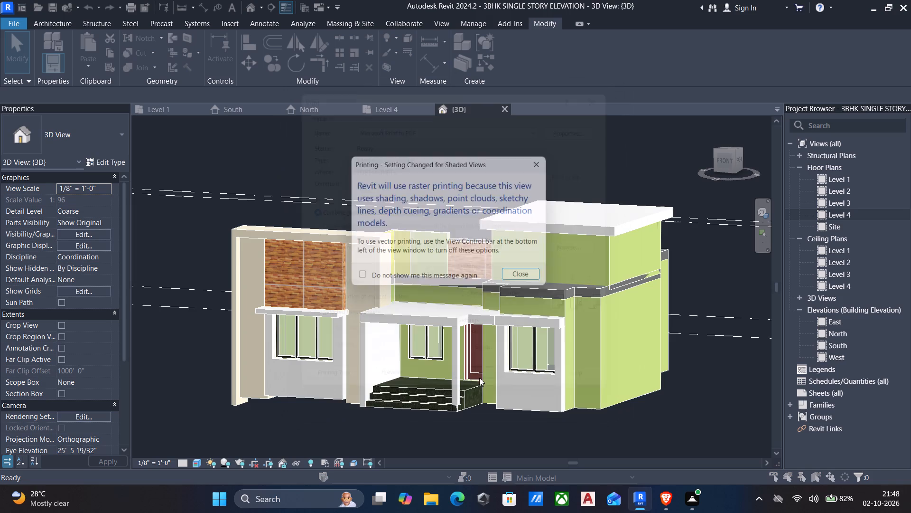
left_click(523, 277)
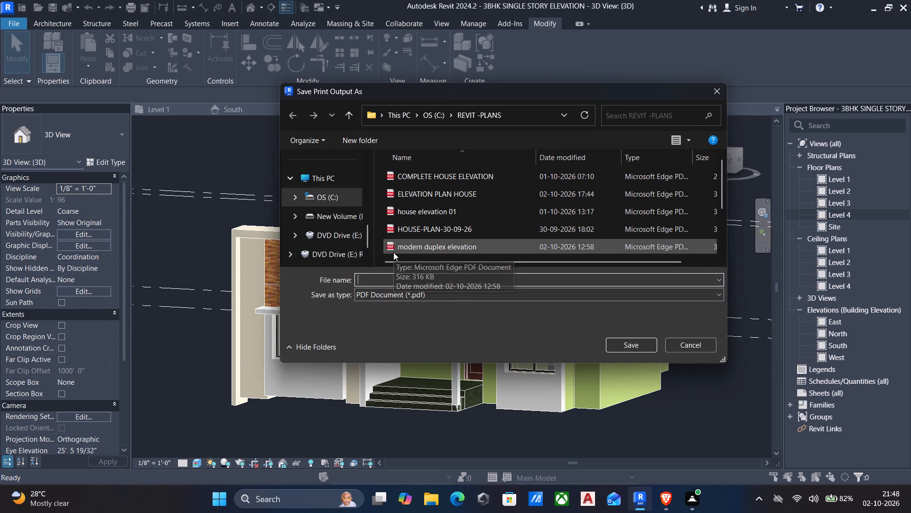
key("ctrl+v")
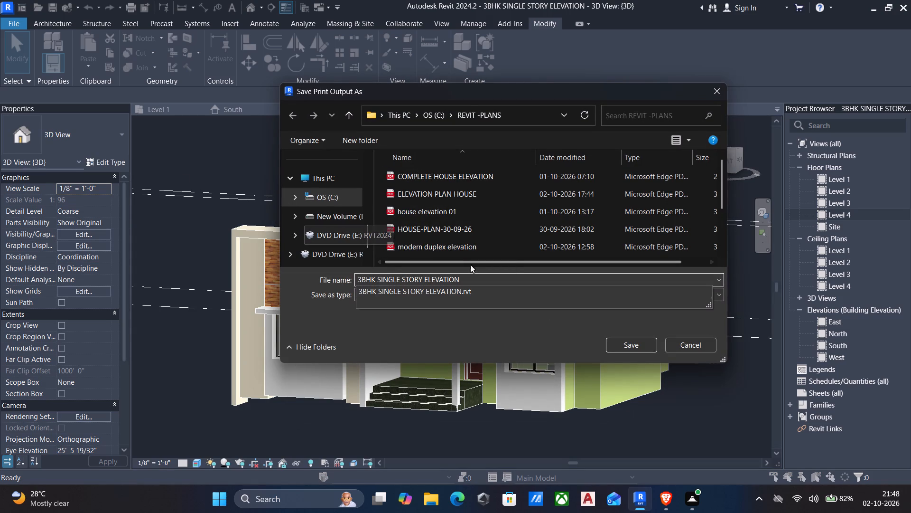
left_click(485, 279)
type("11")
left_click(619, 349)
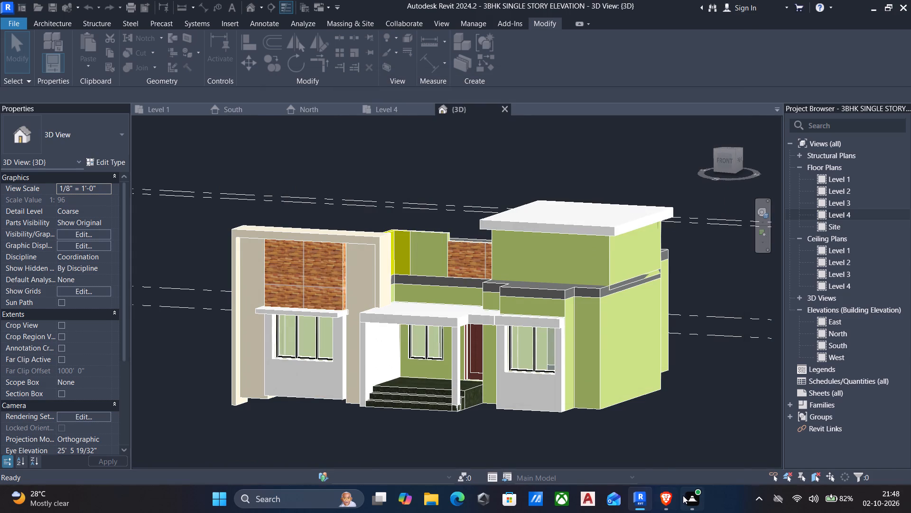